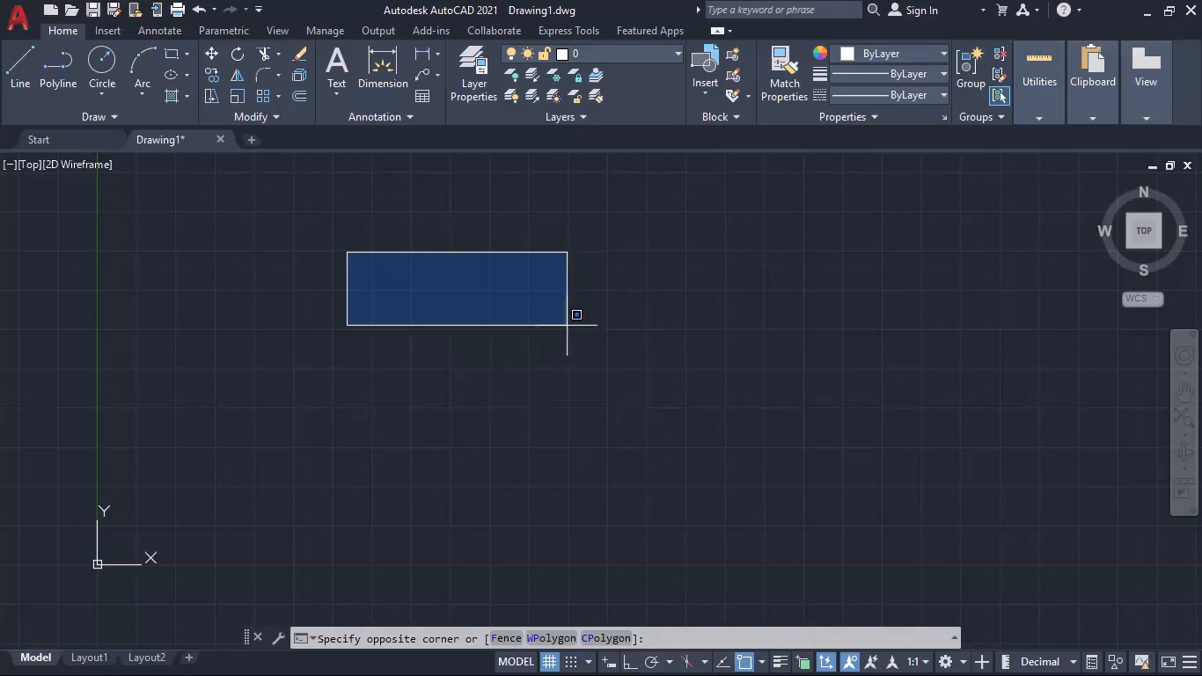
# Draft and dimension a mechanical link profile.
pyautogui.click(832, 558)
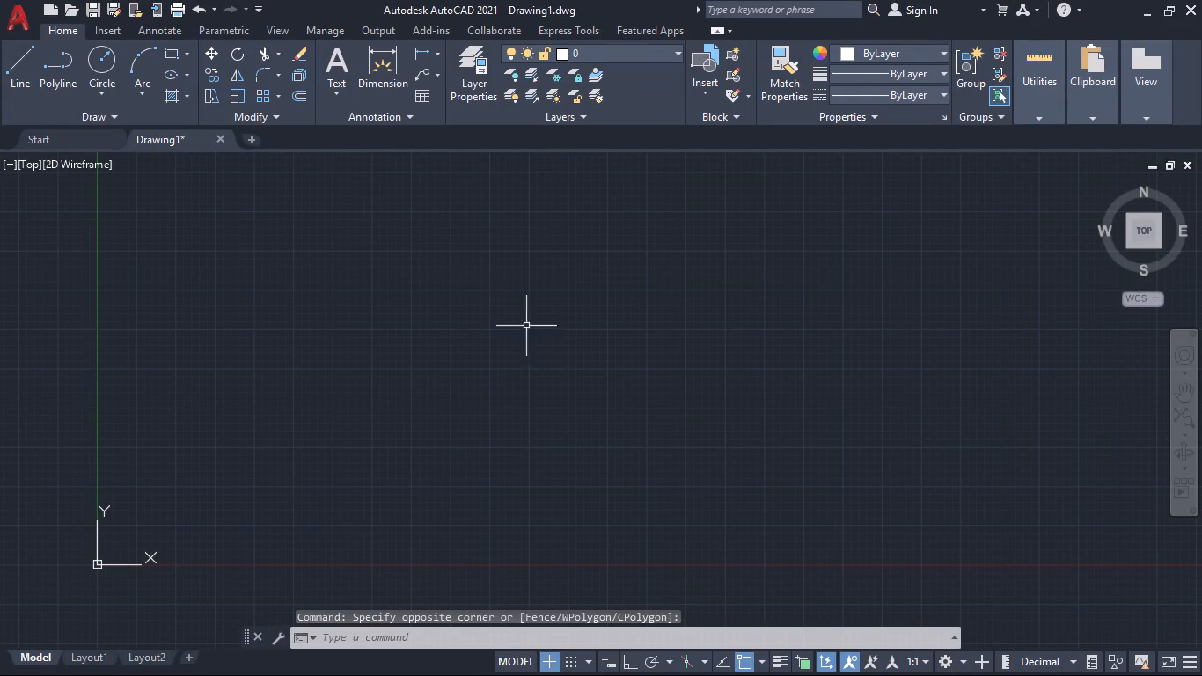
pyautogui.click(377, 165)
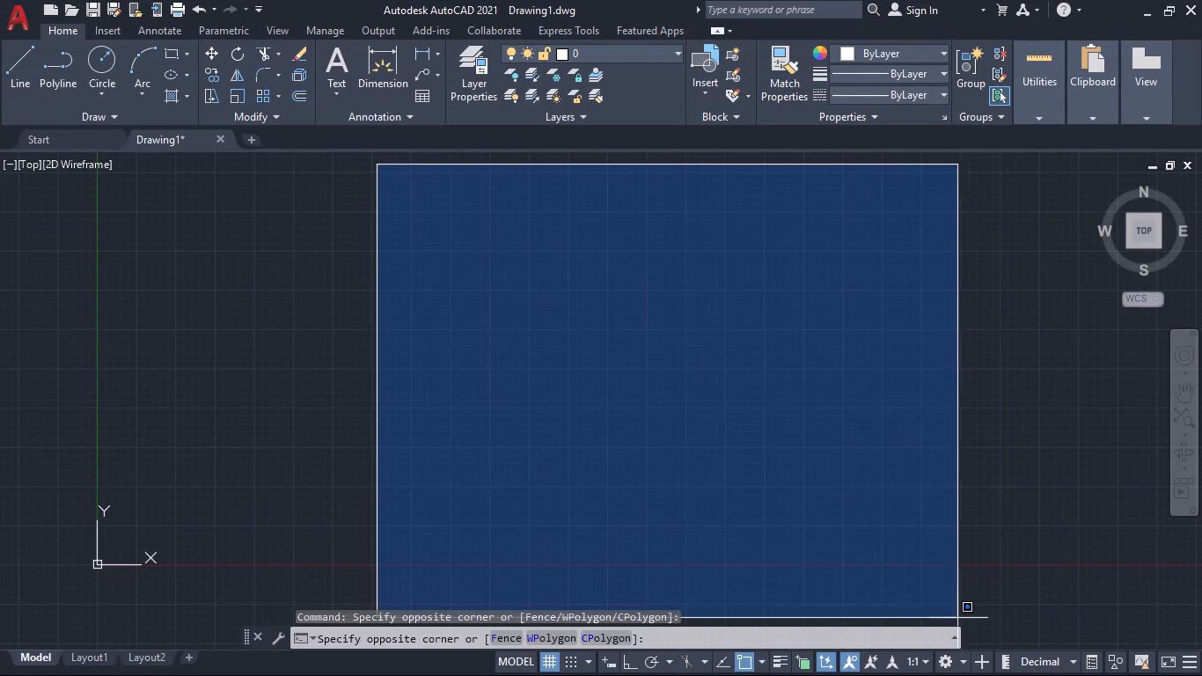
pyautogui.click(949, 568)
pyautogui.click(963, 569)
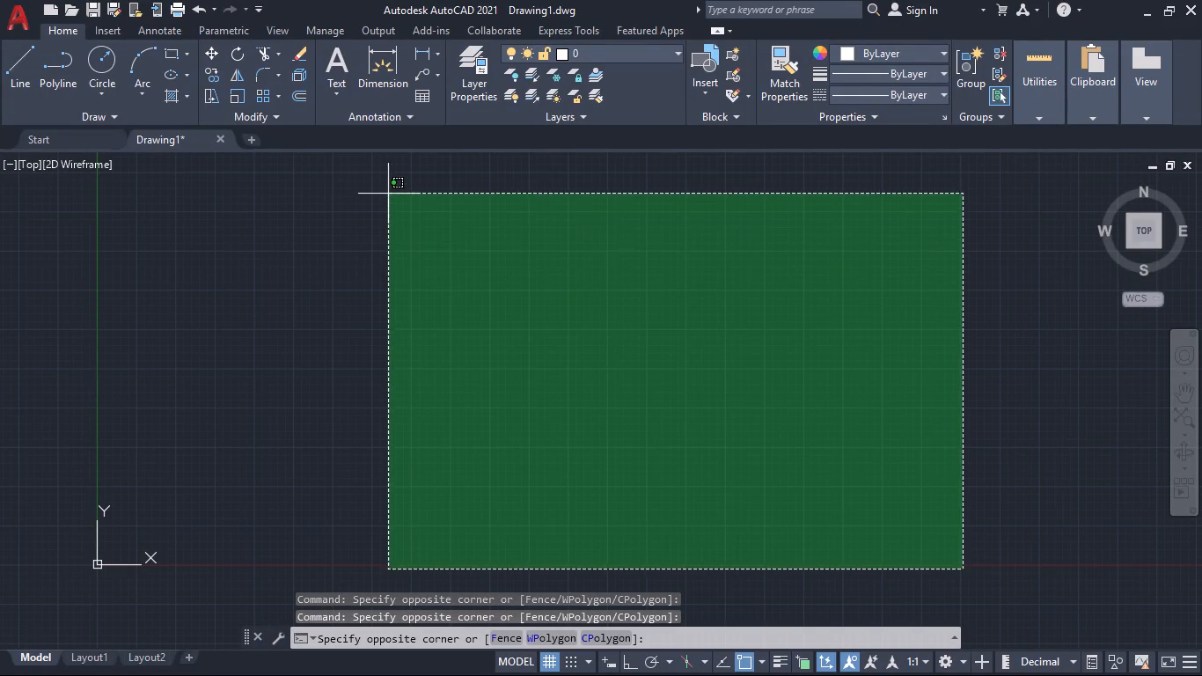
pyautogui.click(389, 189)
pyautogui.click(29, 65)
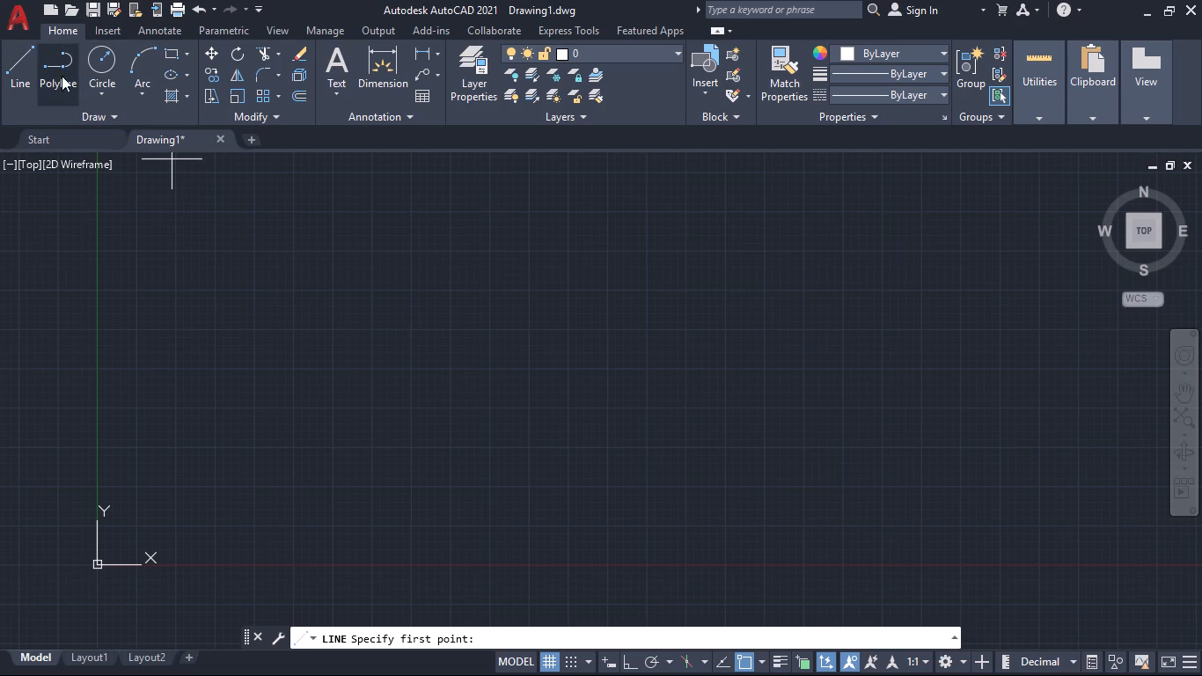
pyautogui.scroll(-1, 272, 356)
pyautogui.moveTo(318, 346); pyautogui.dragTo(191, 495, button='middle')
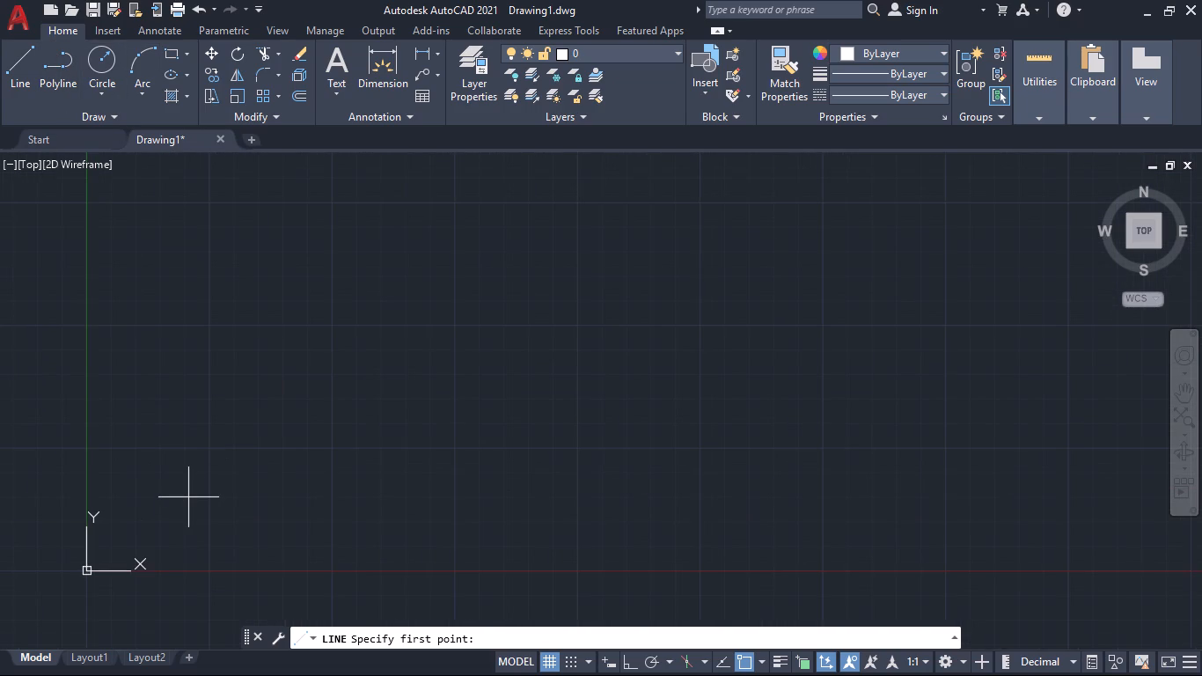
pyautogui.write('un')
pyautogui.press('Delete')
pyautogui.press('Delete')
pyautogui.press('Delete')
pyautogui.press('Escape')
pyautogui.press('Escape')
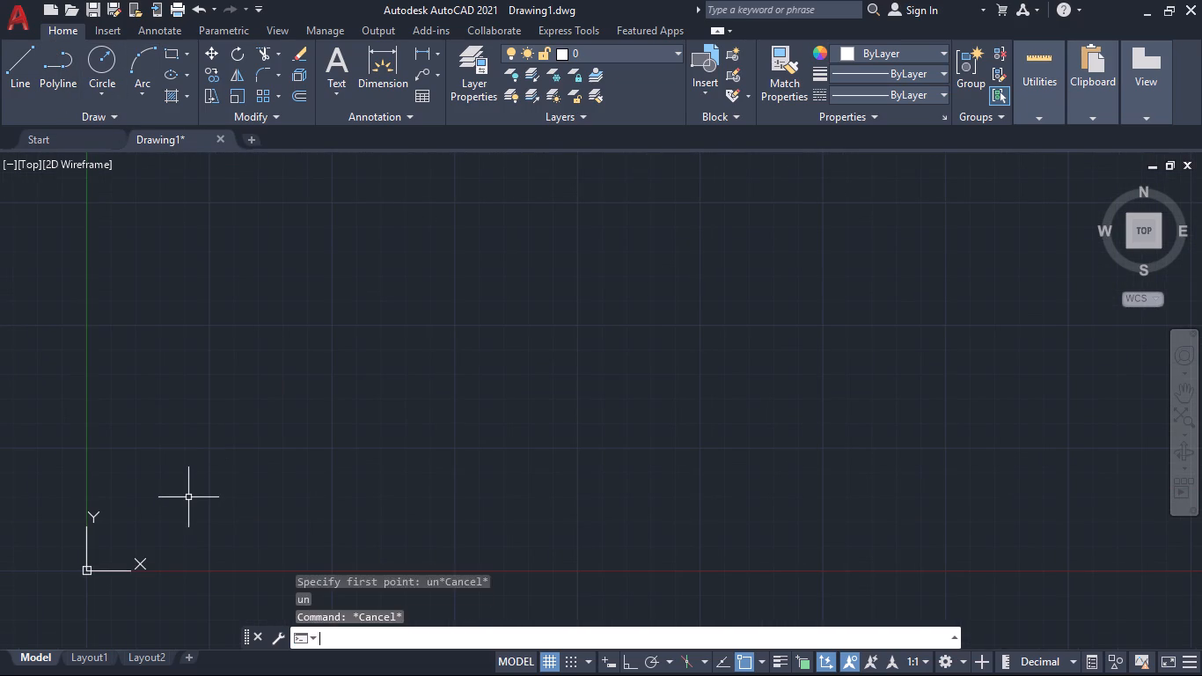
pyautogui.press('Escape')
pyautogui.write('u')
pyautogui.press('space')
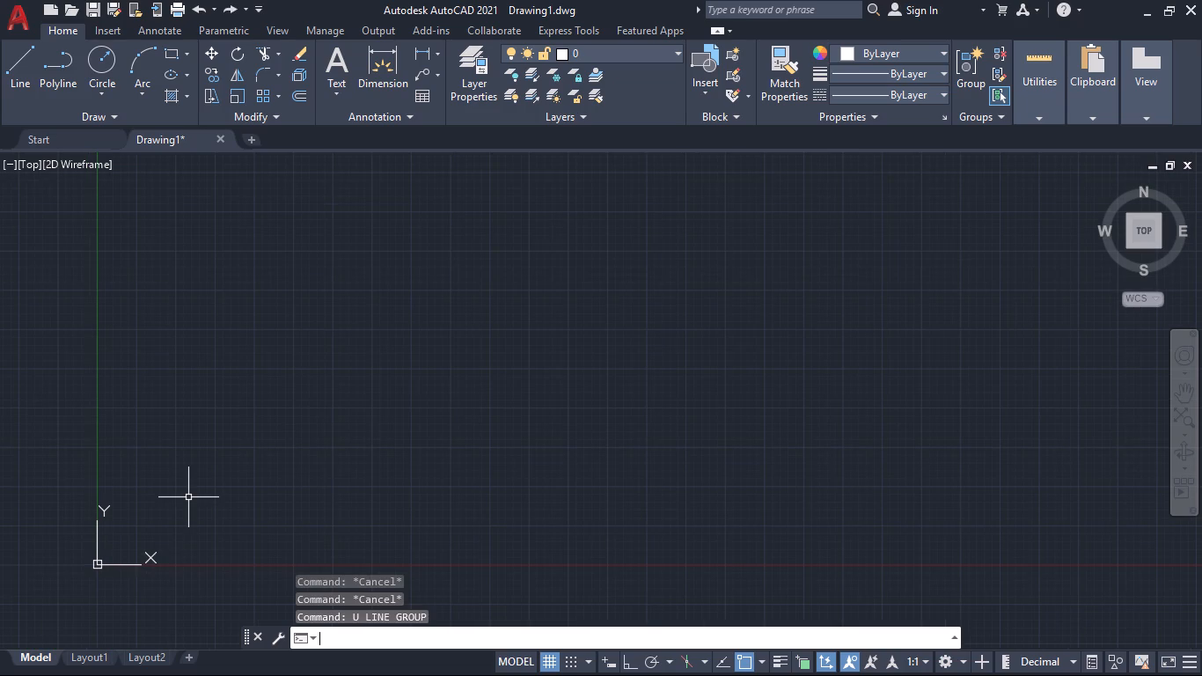
# Configure the drawing units with a length precision of 0.0 and an insertion scale in millimeters.
pyautogui.write('un')
pyautogui.press('Return')
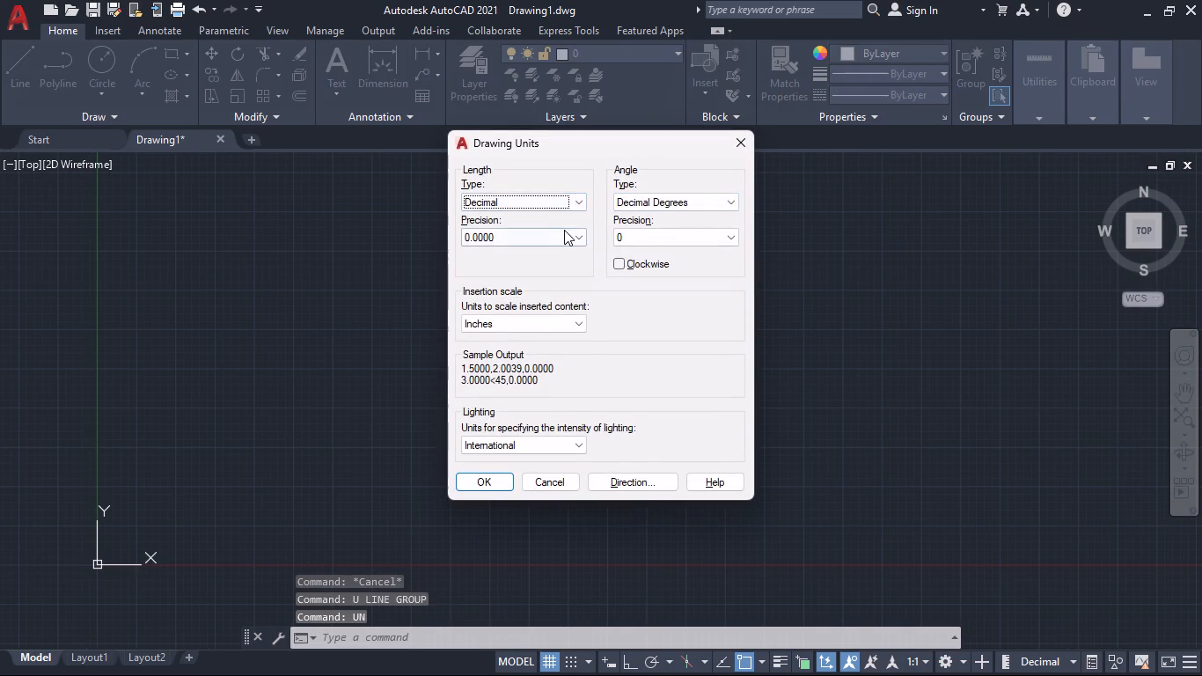
pyautogui.click(564, 230)
pyautogui.click(510, 253)
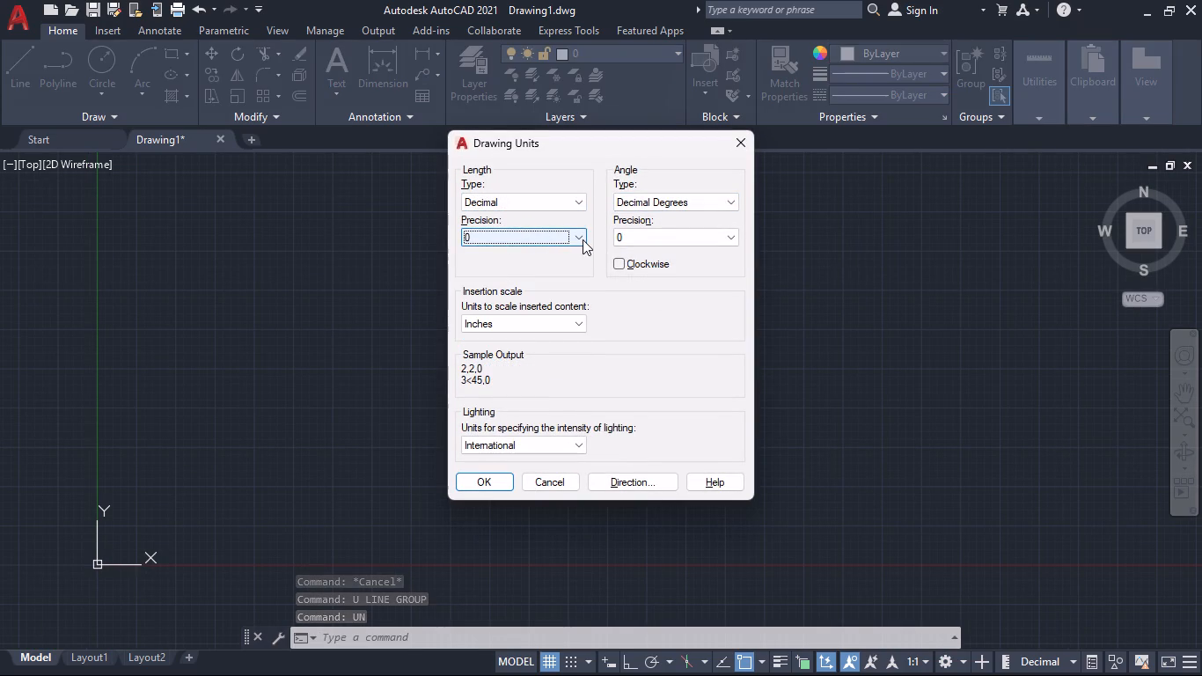
pyautogui.click(583, 239)
pyautogui.click(507, 261)
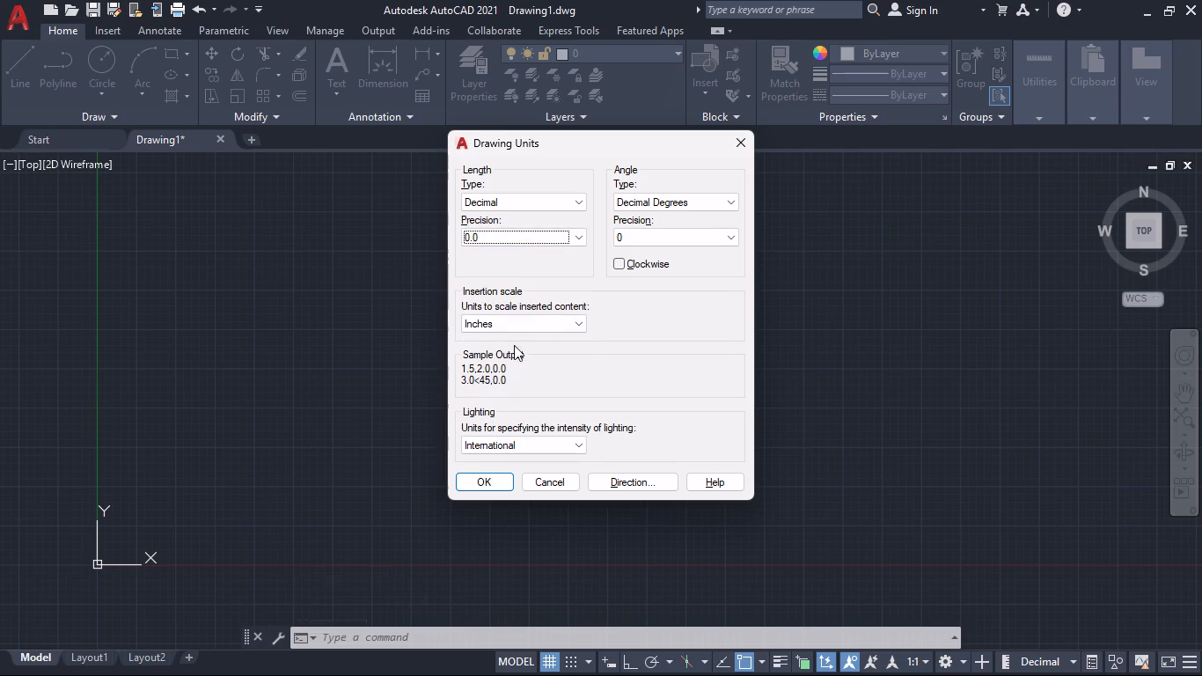
pyautogui.click(527, 320)
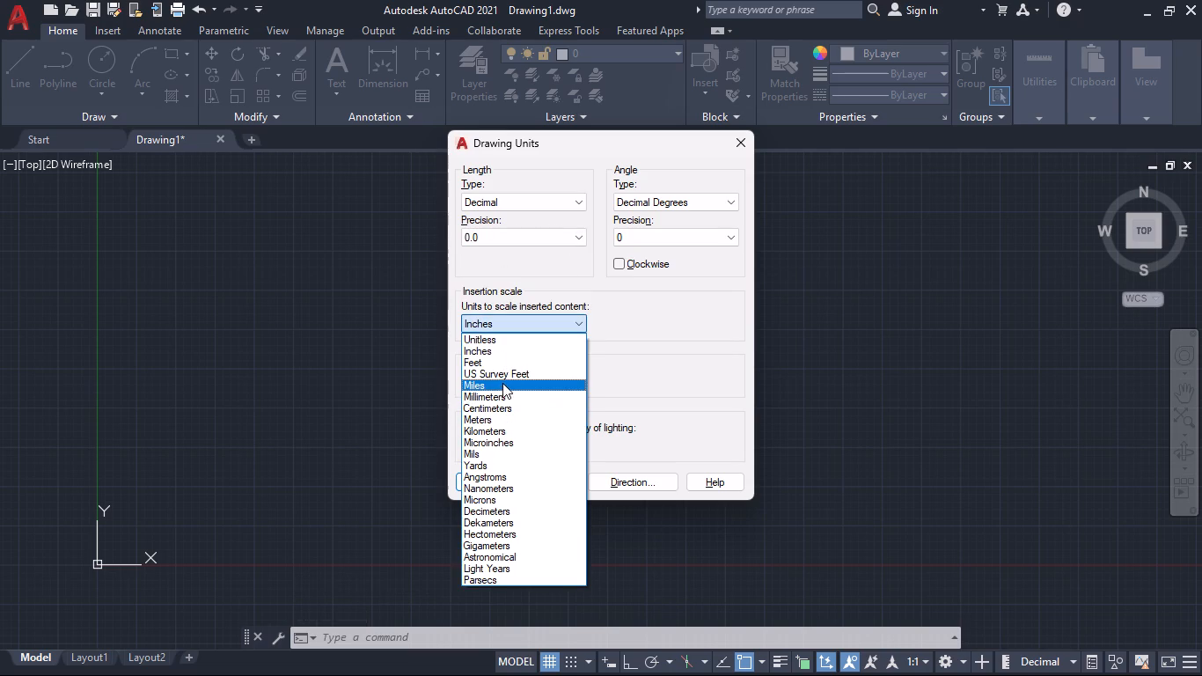
pyautogui.click(509, 395)
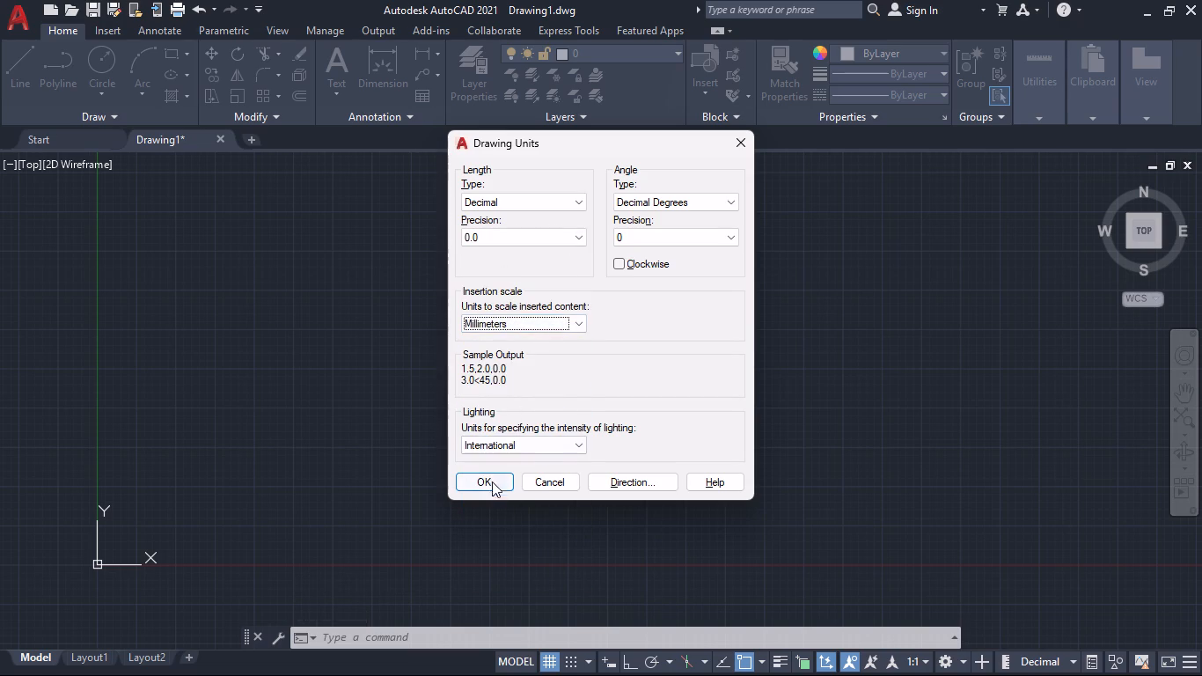
pyautogui.click(488, 474)
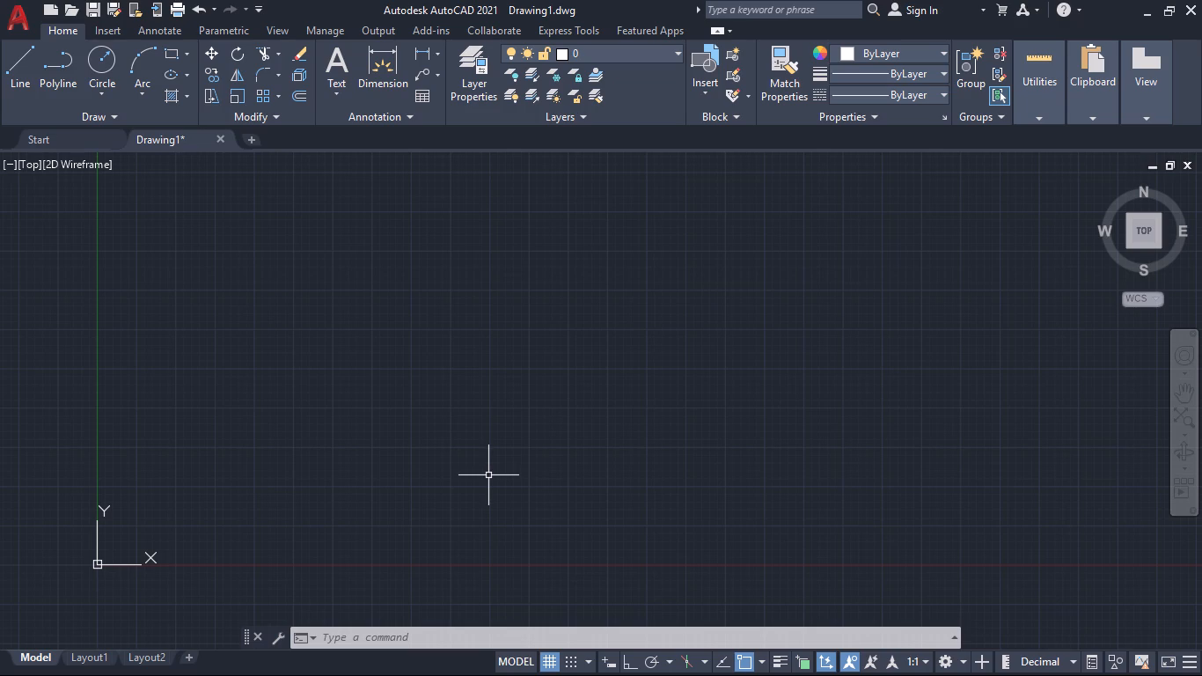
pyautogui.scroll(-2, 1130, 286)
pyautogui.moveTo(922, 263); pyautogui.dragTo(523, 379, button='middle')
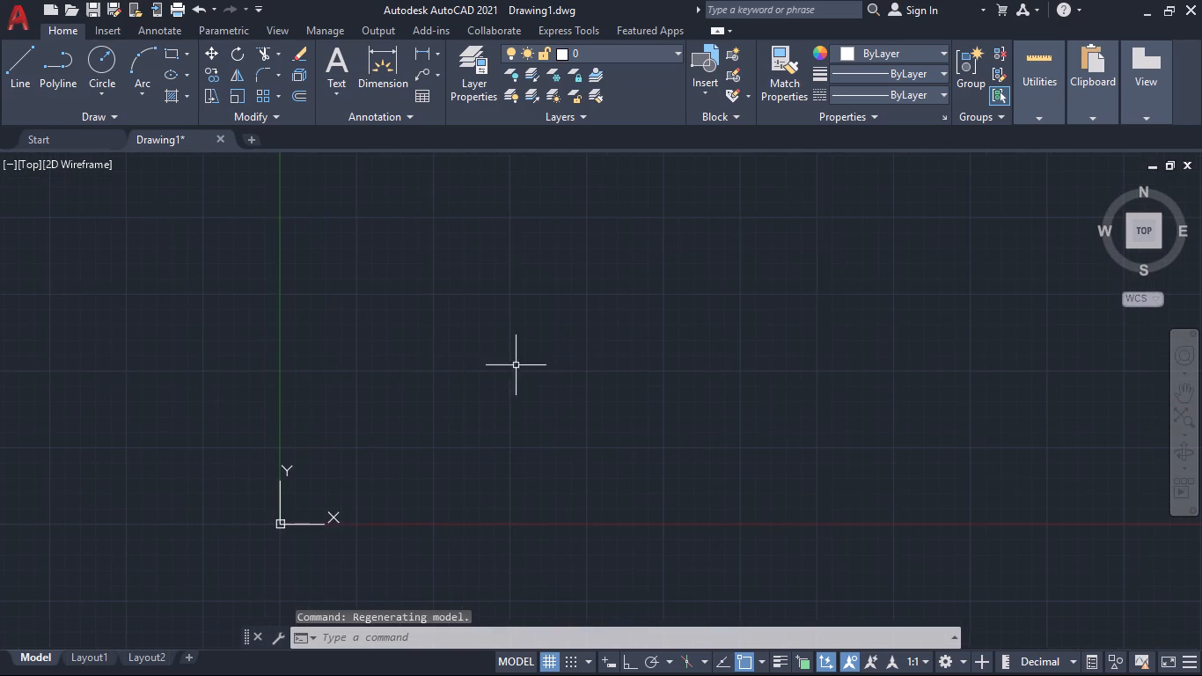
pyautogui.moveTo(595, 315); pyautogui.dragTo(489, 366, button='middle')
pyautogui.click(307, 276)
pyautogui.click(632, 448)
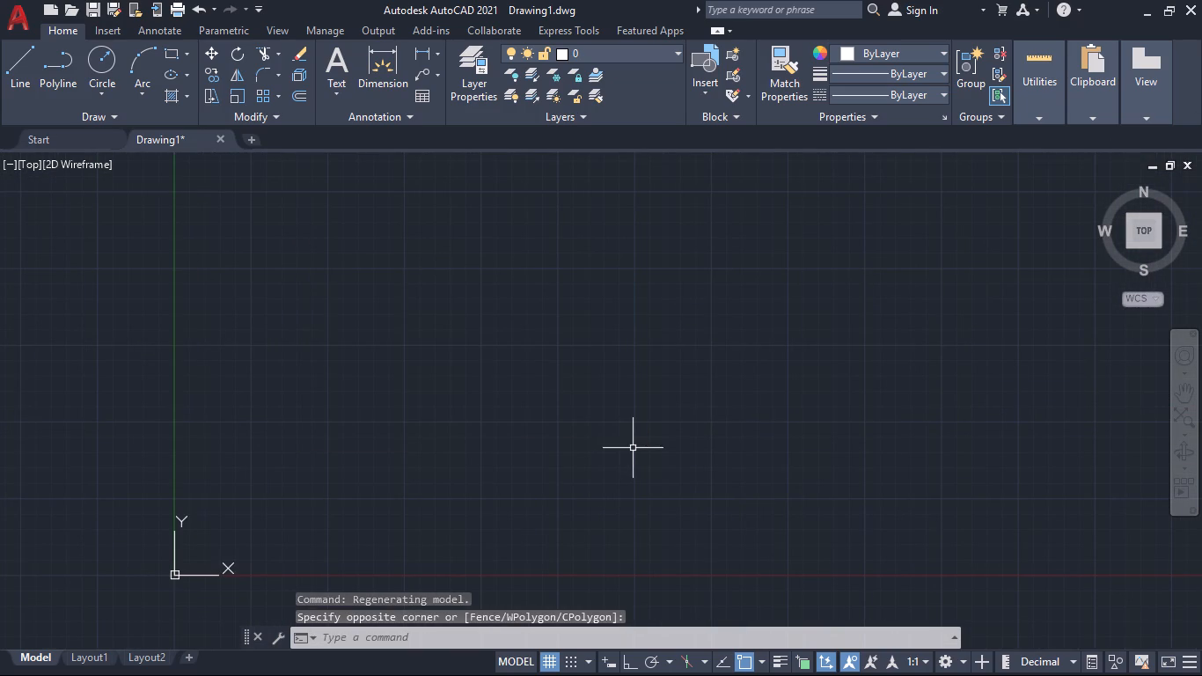
# Switch from the drawing to another open application window.
pyautogui.hotkey('alt', 'Tab')
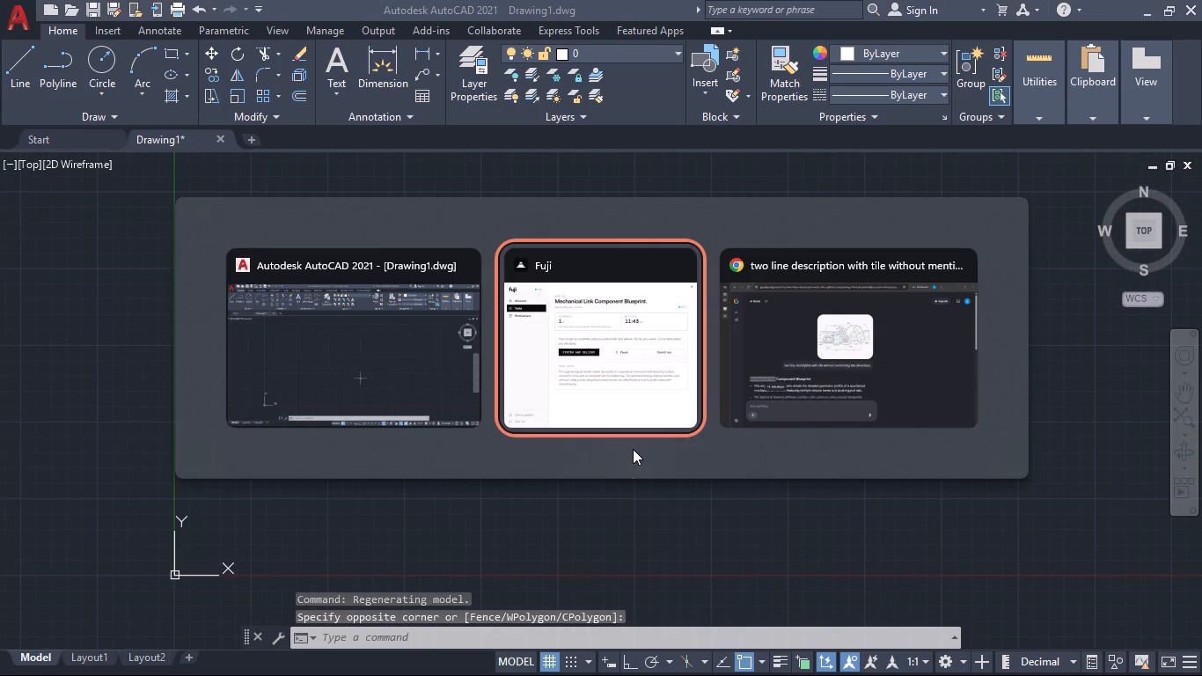
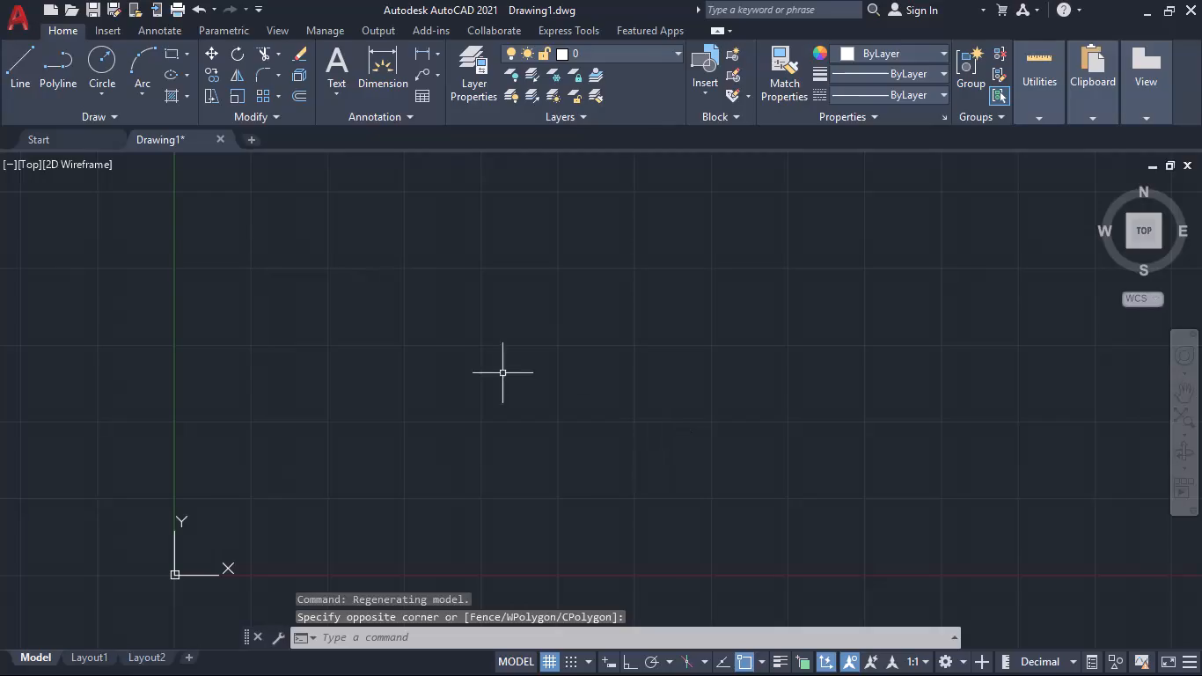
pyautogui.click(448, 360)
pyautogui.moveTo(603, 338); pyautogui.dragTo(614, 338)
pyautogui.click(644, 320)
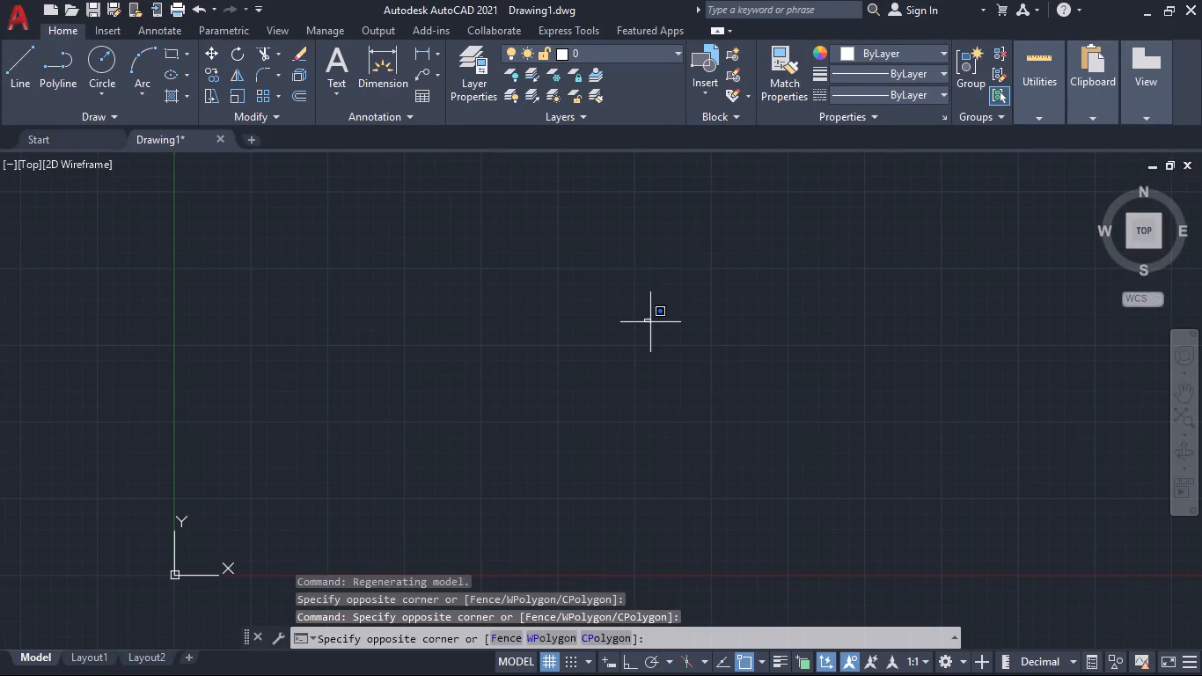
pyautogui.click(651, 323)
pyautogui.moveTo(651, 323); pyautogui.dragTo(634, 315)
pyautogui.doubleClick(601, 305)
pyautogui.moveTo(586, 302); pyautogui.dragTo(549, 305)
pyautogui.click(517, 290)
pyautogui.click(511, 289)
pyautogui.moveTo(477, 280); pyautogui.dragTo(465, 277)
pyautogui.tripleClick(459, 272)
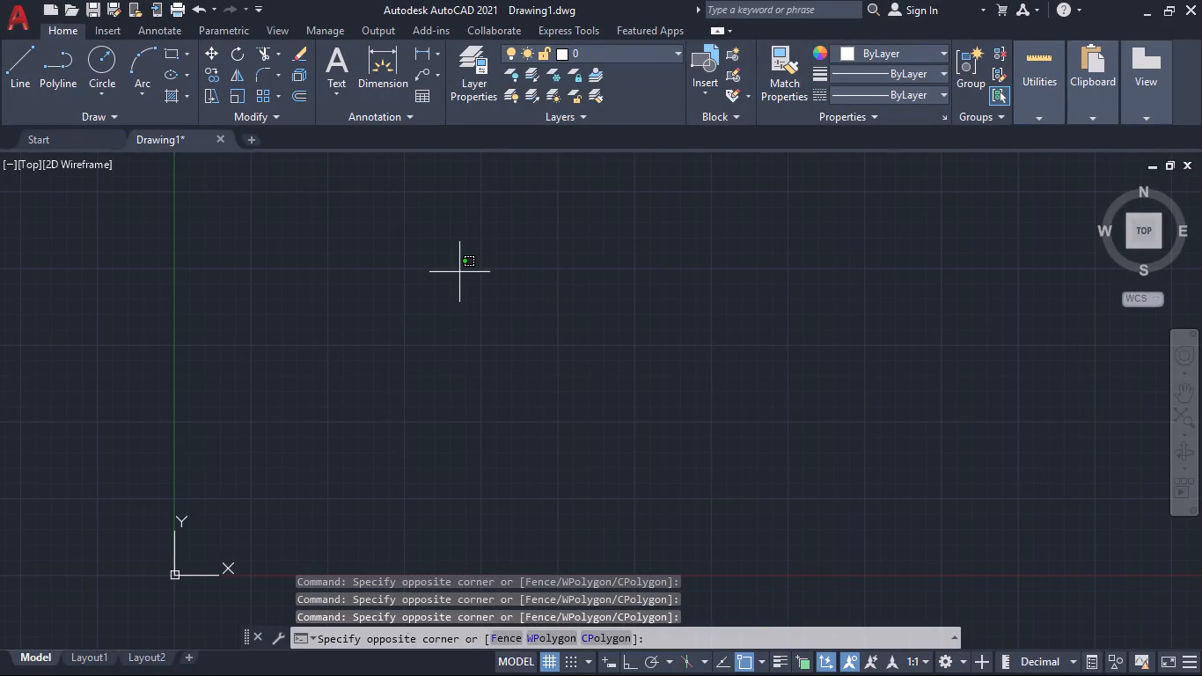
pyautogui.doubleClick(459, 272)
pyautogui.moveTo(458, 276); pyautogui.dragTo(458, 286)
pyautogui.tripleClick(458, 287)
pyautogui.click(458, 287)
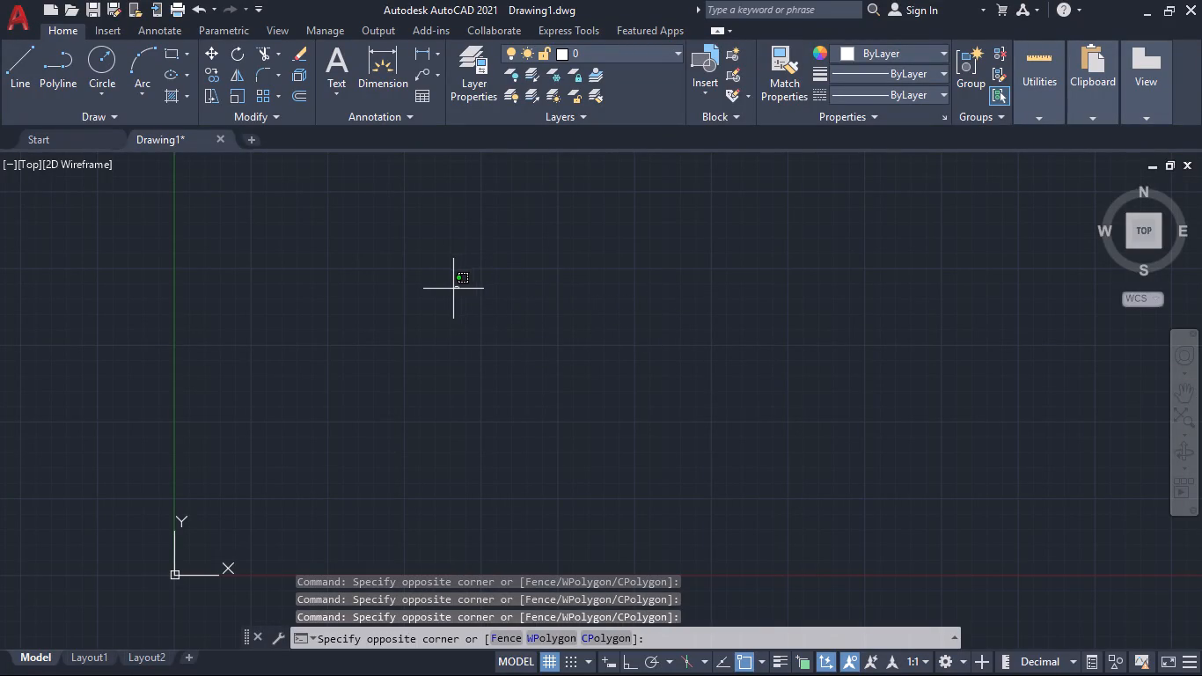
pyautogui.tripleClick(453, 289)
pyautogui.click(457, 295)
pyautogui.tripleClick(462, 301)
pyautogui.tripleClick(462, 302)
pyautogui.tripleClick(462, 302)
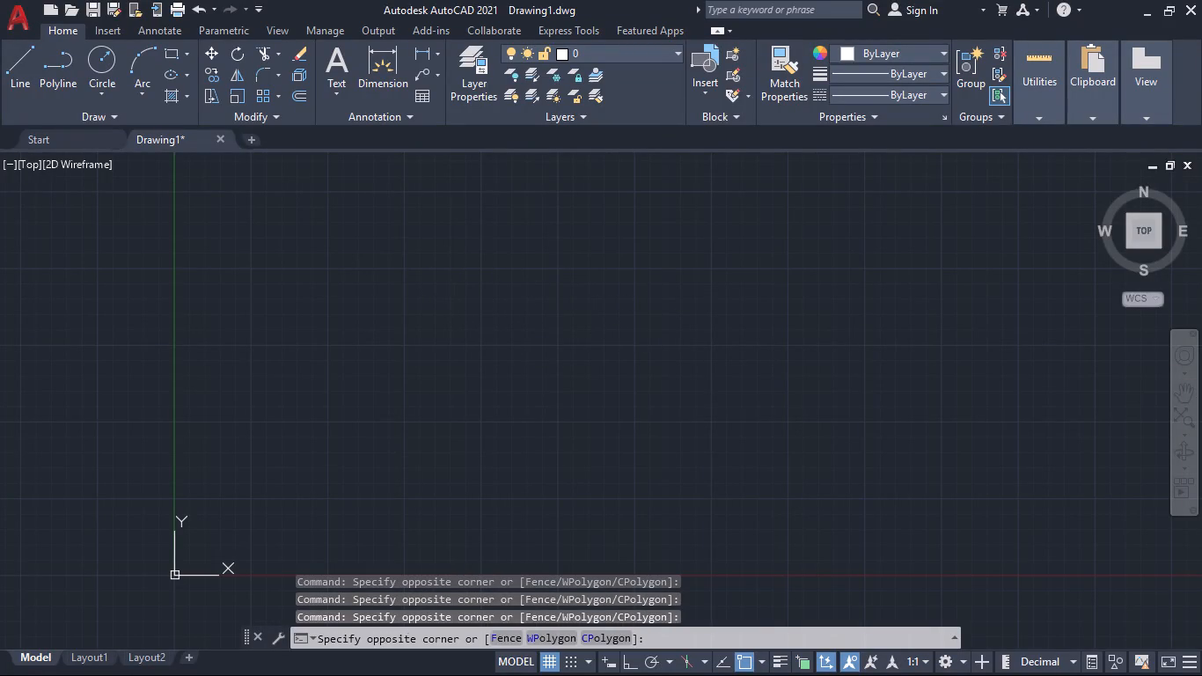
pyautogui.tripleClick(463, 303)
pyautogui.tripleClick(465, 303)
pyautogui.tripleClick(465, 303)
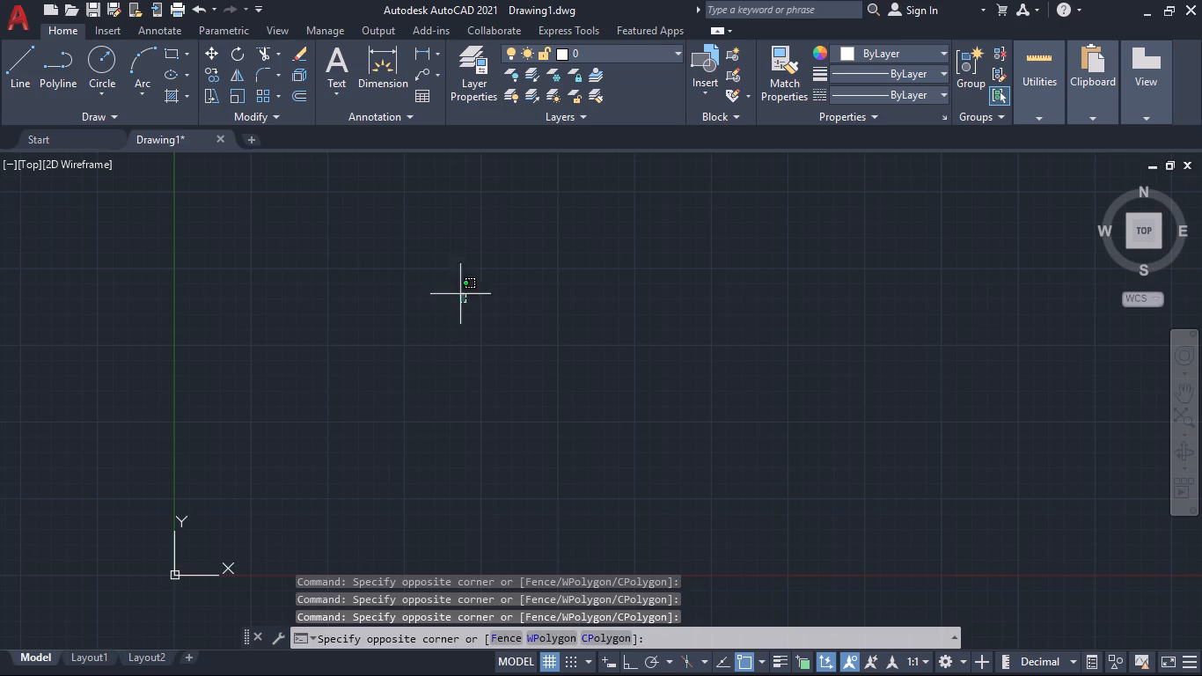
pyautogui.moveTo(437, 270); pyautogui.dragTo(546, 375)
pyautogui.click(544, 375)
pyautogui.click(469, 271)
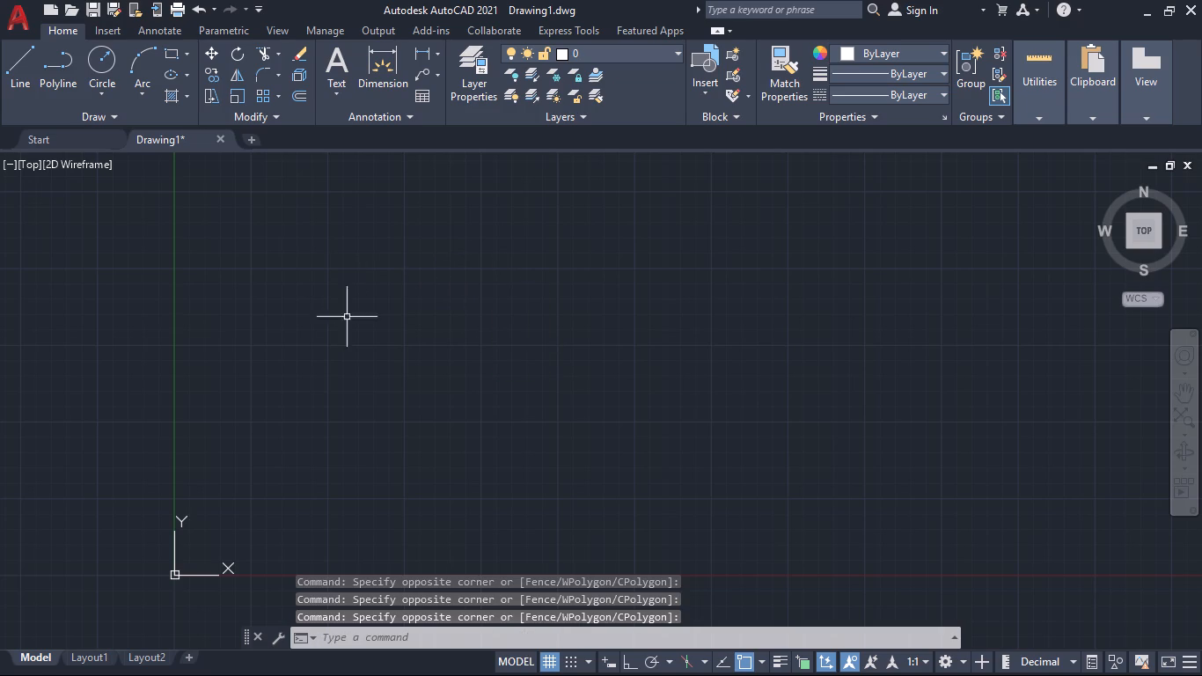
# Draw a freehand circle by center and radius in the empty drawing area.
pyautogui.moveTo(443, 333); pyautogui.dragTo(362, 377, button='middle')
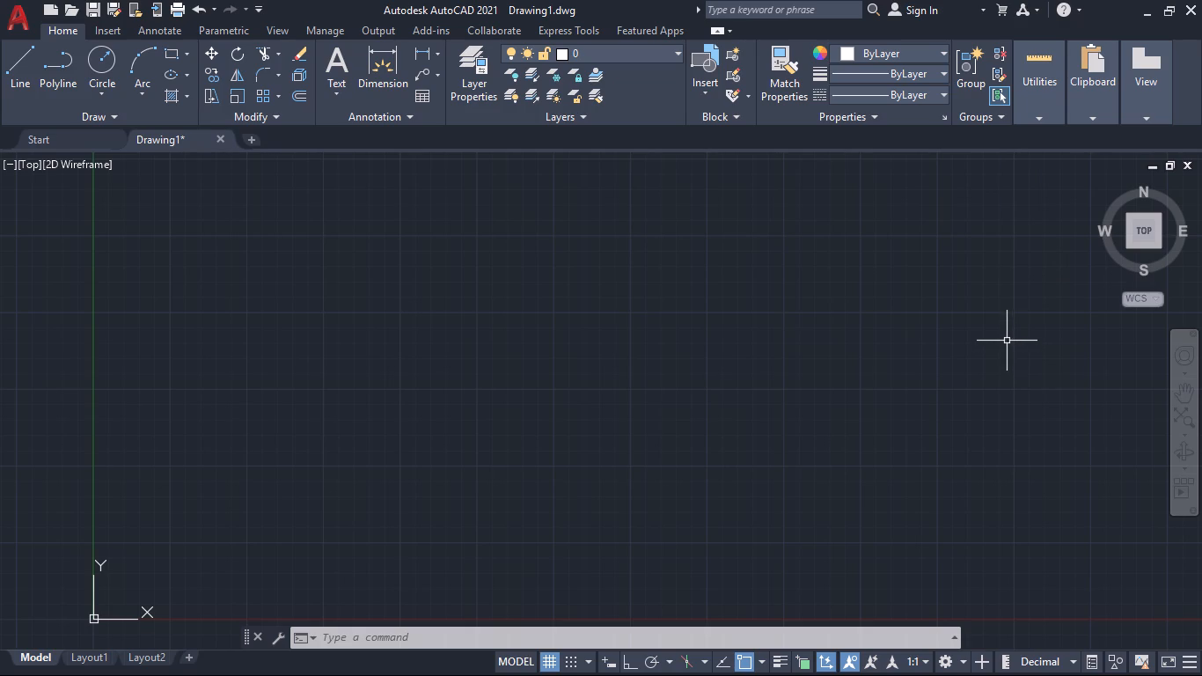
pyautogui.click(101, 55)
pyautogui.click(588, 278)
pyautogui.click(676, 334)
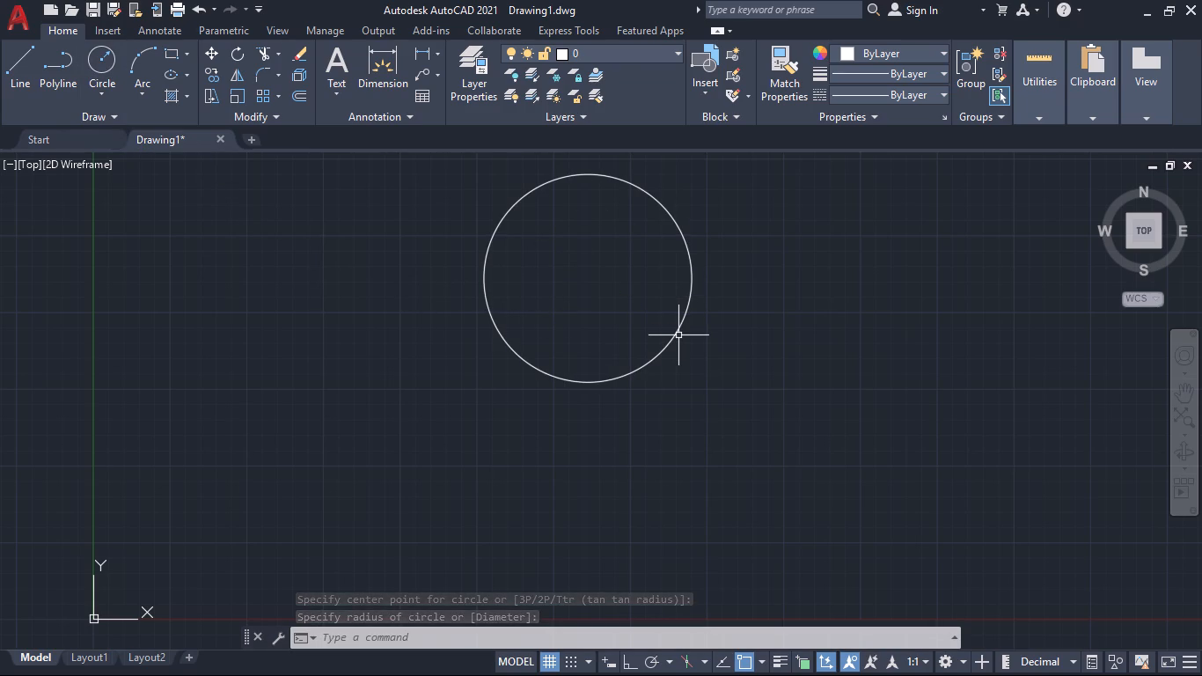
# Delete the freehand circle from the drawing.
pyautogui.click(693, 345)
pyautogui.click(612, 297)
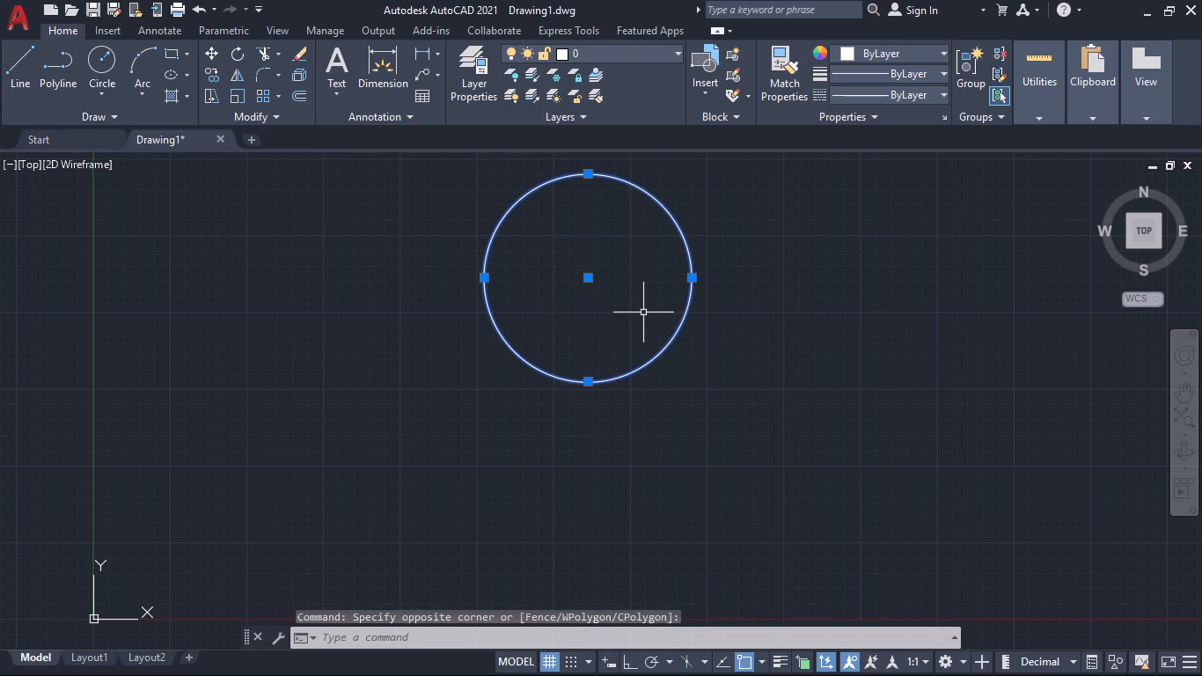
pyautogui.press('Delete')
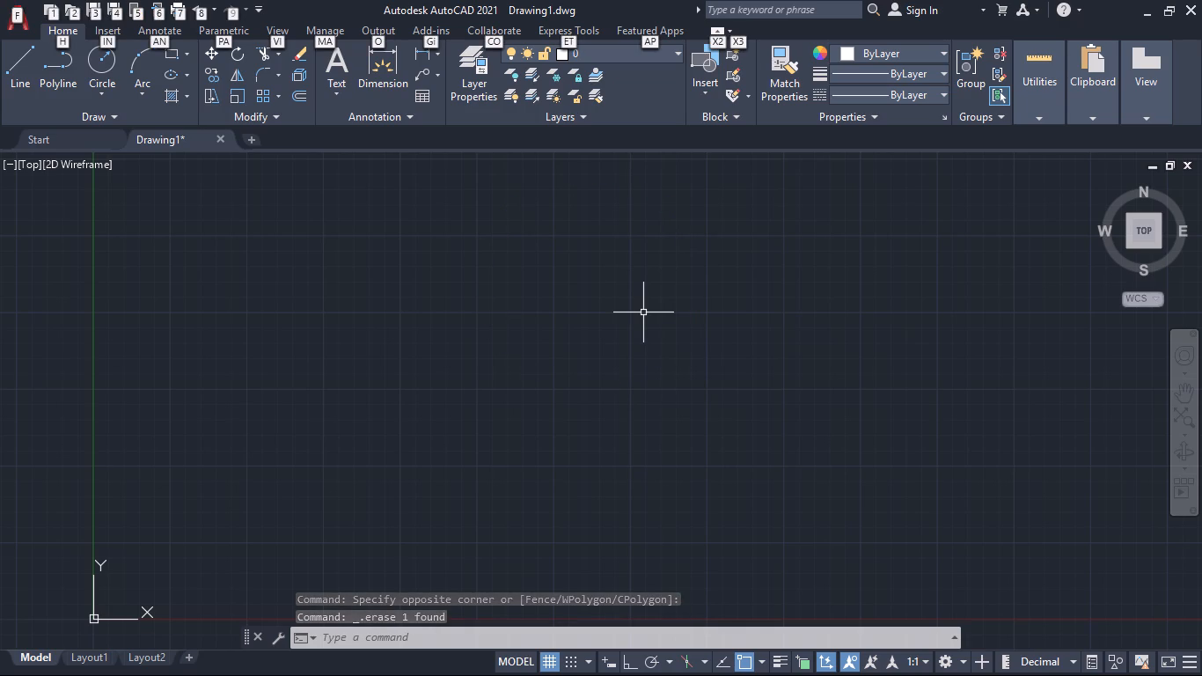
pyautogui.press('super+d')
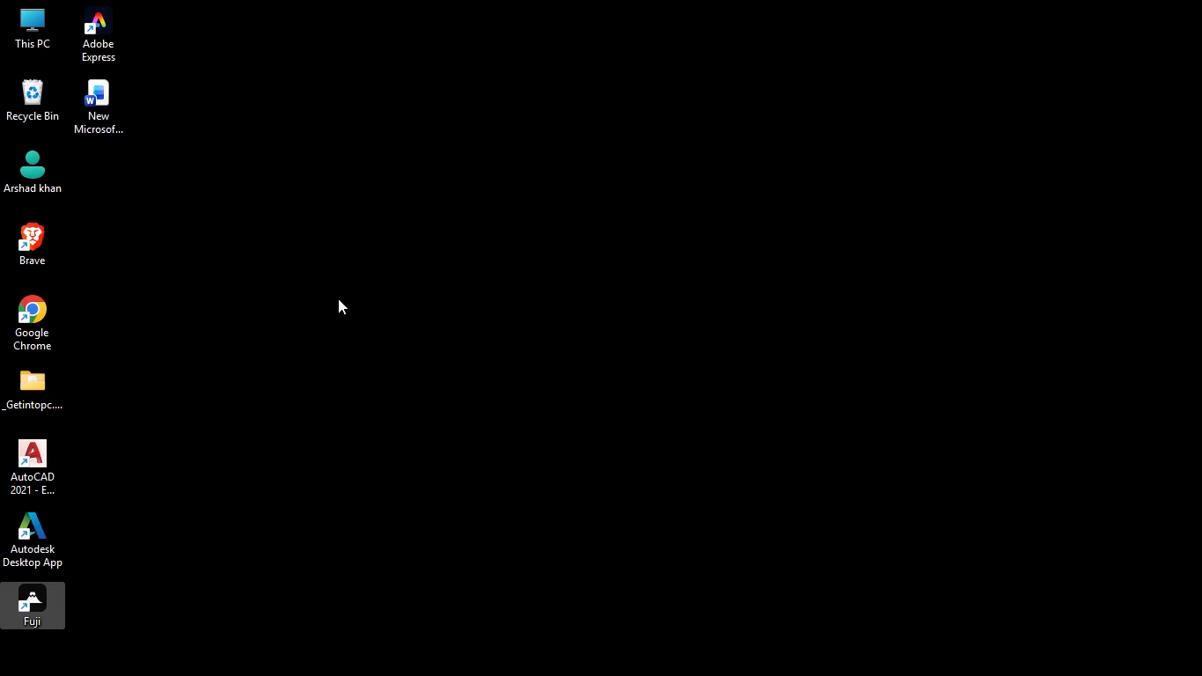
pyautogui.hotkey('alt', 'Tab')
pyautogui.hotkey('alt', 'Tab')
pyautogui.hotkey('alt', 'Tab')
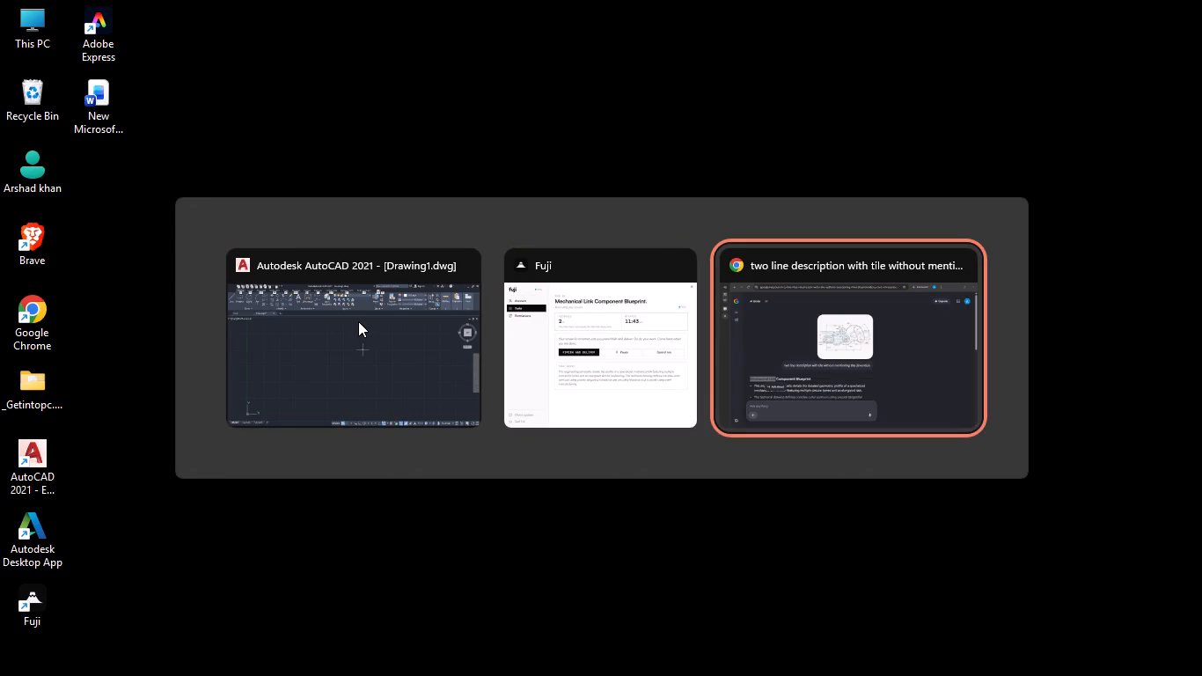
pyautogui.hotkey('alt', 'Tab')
# Open the Mechanical Link image from the Screenshots folder and examine its reference dimensions.
pyautogui.press('super+d')
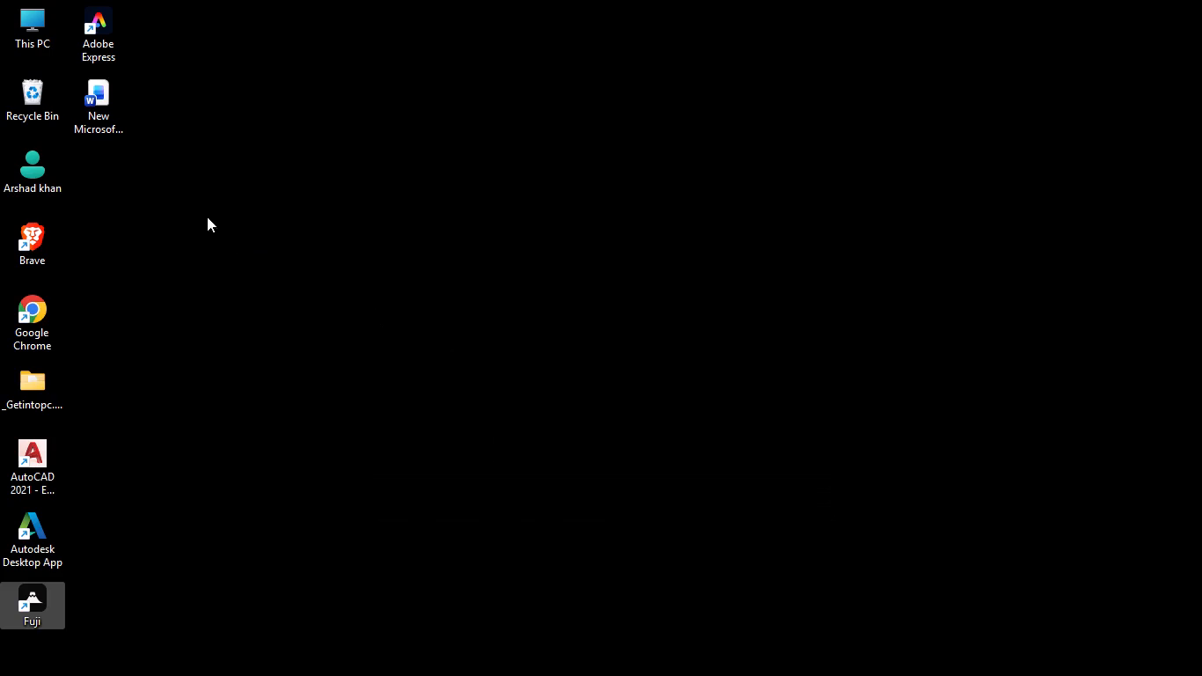
pyautogui.doubleClick(37, 33)
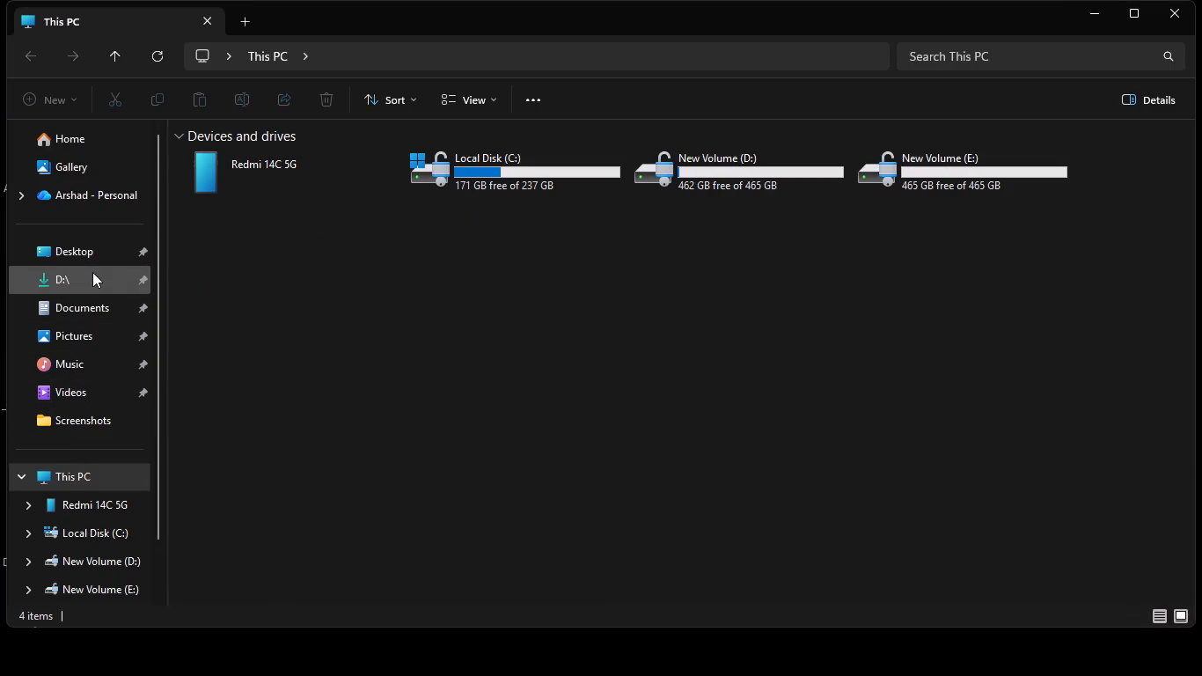
pyautogui.click(100, 413)
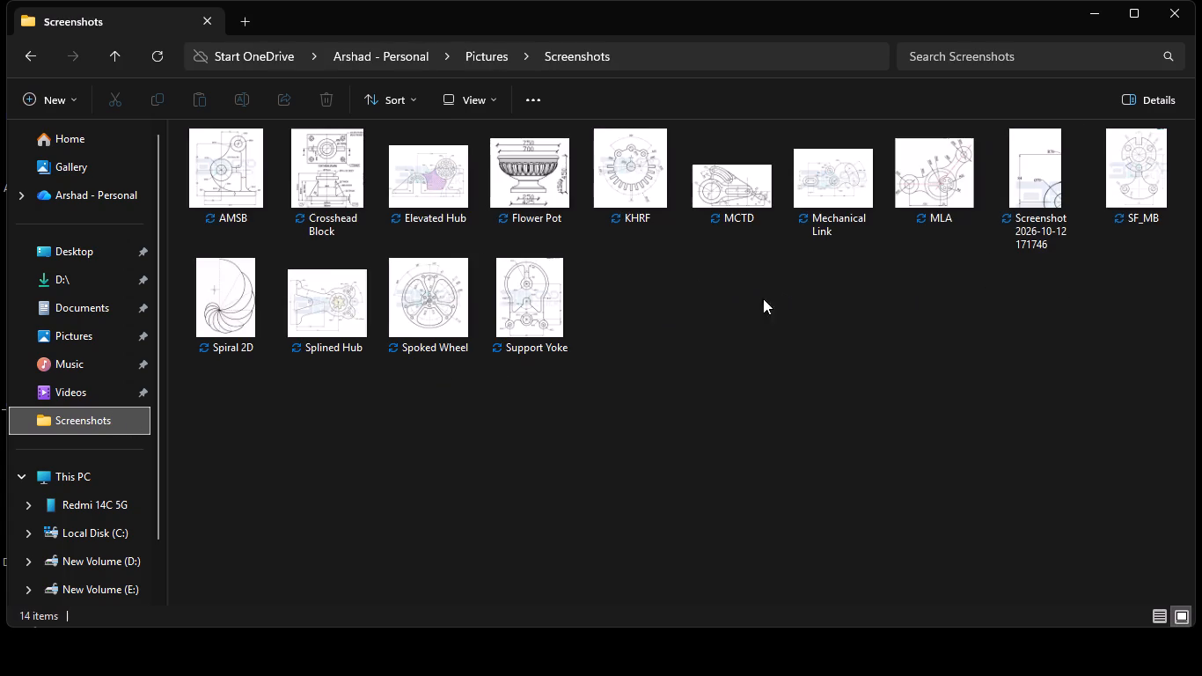
pyautogui.doubleClick(807, 187)
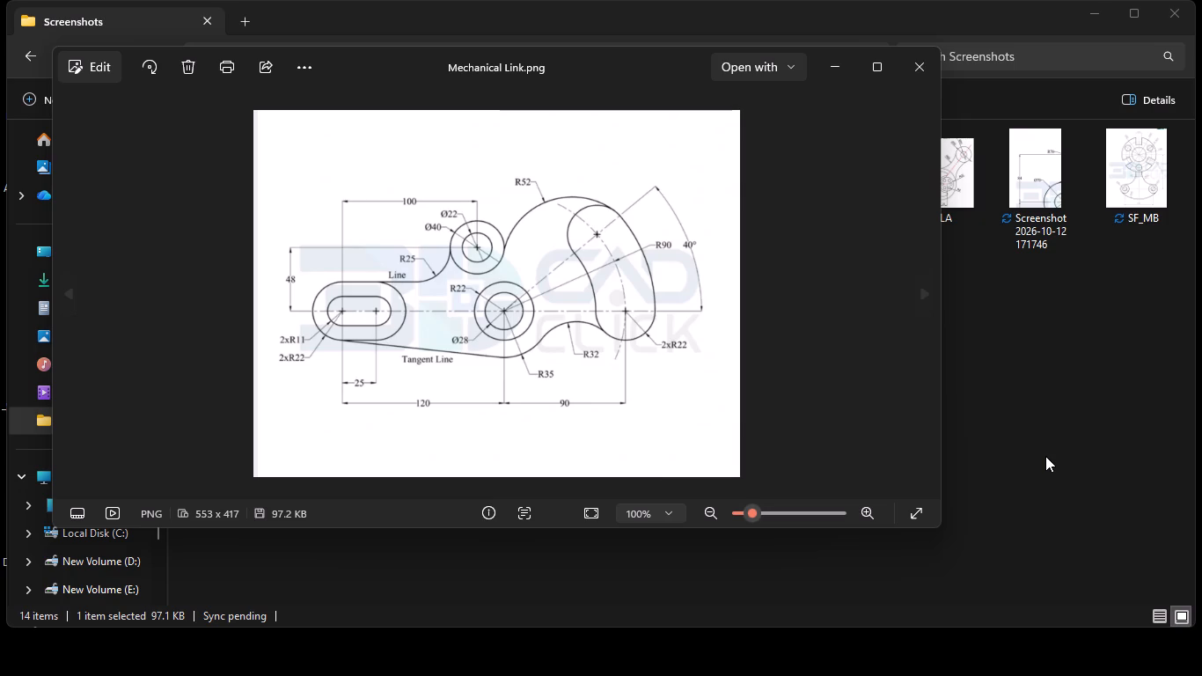
# Switch from the reference image back to the AutoCAD drawing.
pyautogui.hotkey('alt', 'Tab')
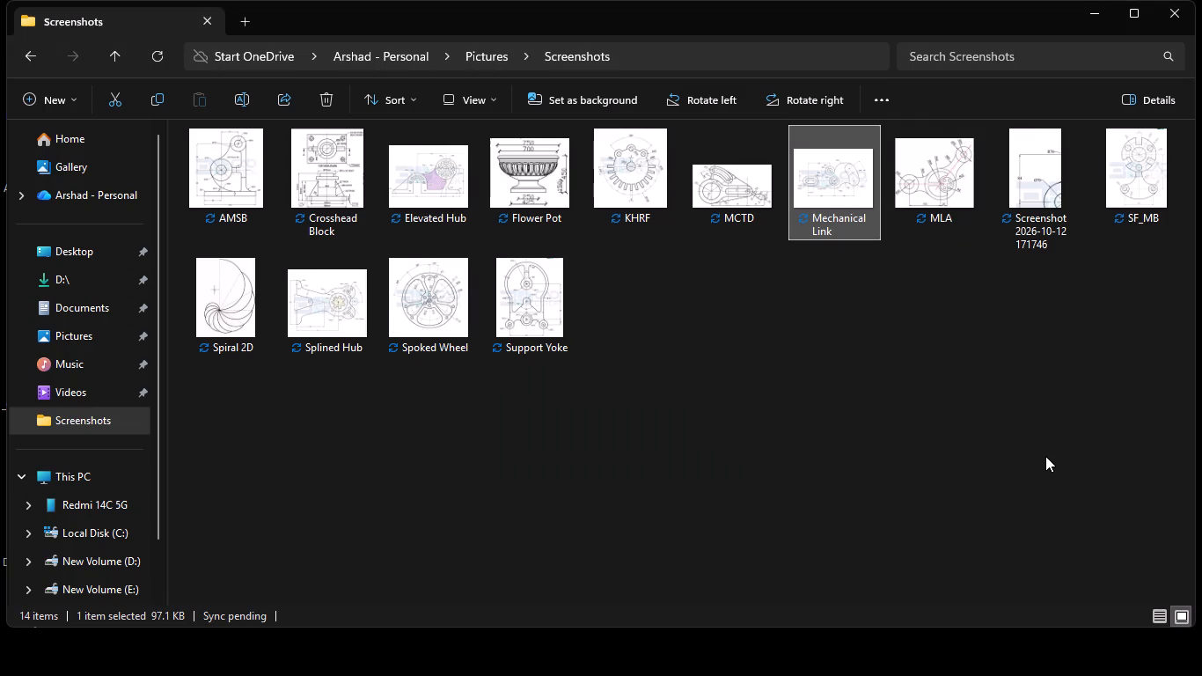
pyautogui.press('super+d')
pyautogui.hotkey('alt', 'Tab')
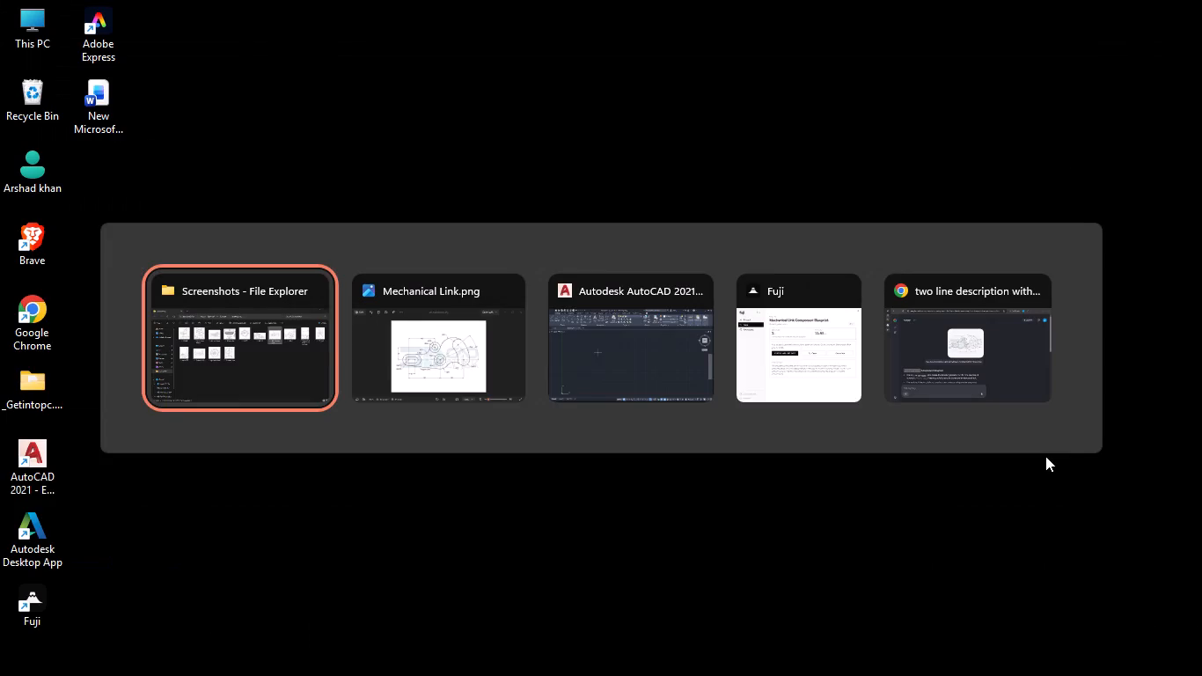
pyautogui.hotkey('alt', 'Tab')
pyautogui.hotkey('alt', 'Tab')
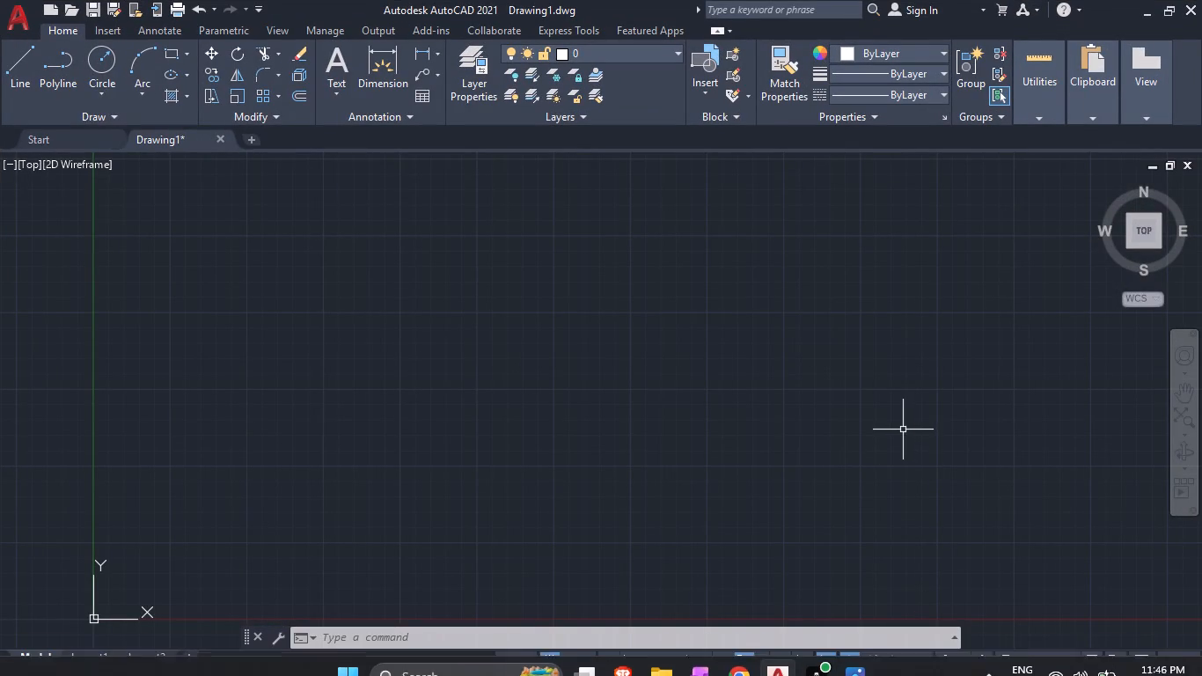
# Switch from the AutoCAD drawing to another open window.
pyautogui.hotkey('alt', 'Tab')
pyautogui.hotkey('alt', 'Tab')
pyautogui.hotkey('alt', 'Tab')
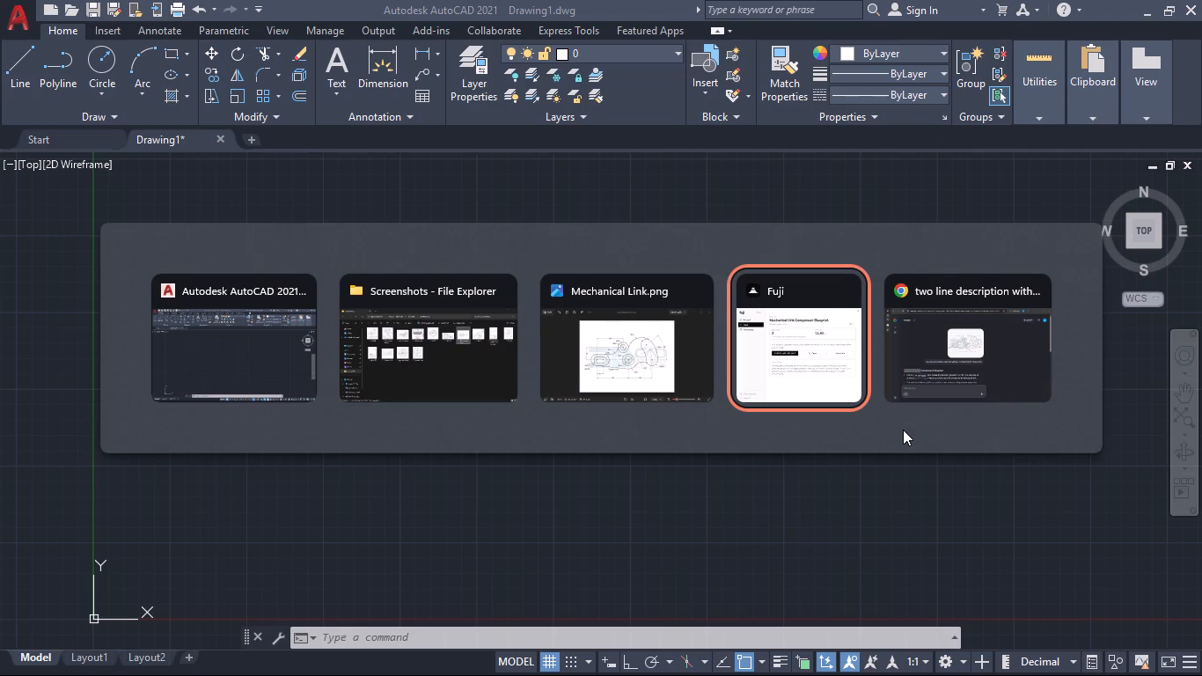
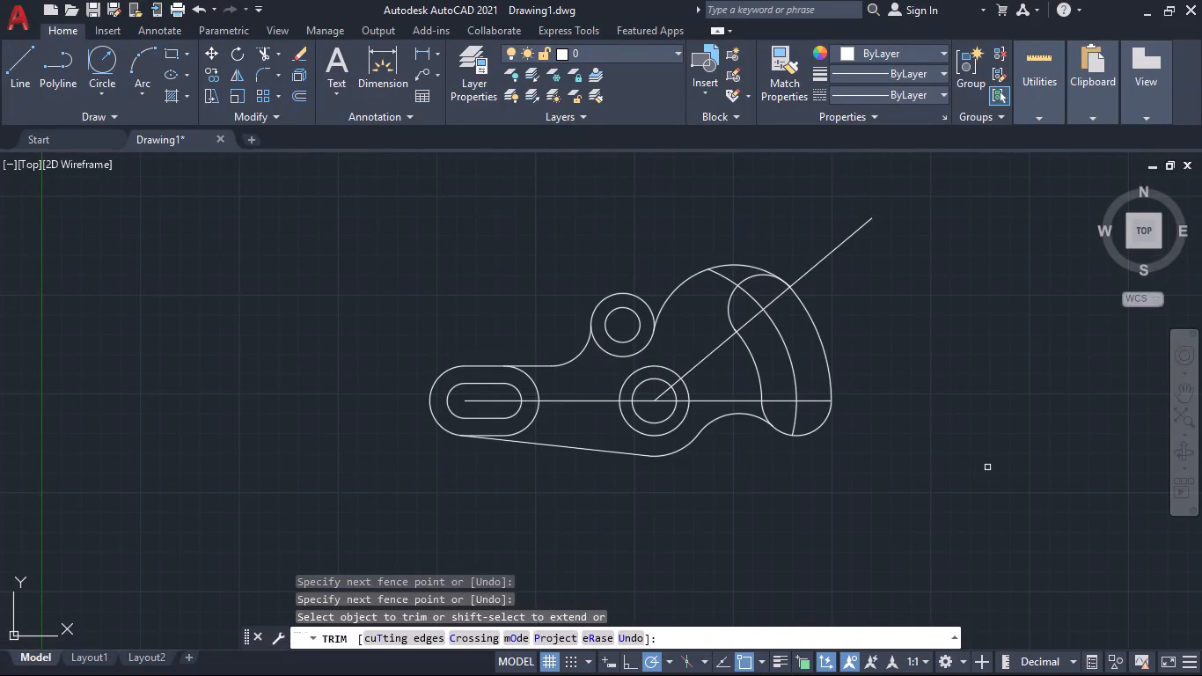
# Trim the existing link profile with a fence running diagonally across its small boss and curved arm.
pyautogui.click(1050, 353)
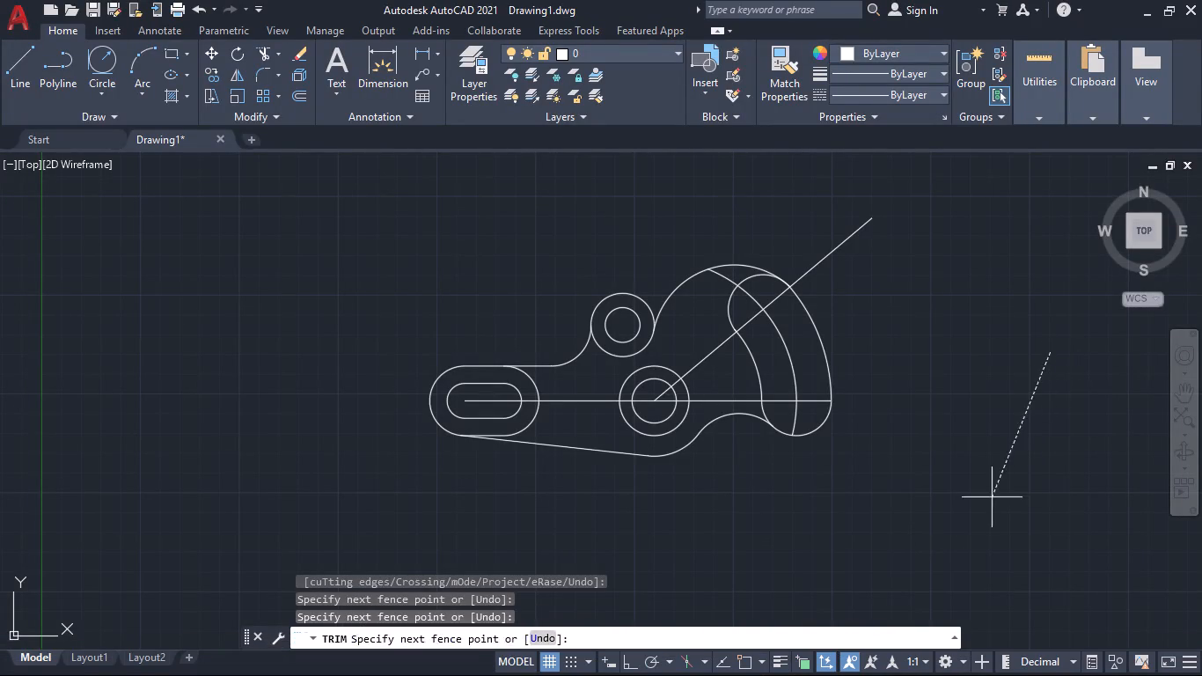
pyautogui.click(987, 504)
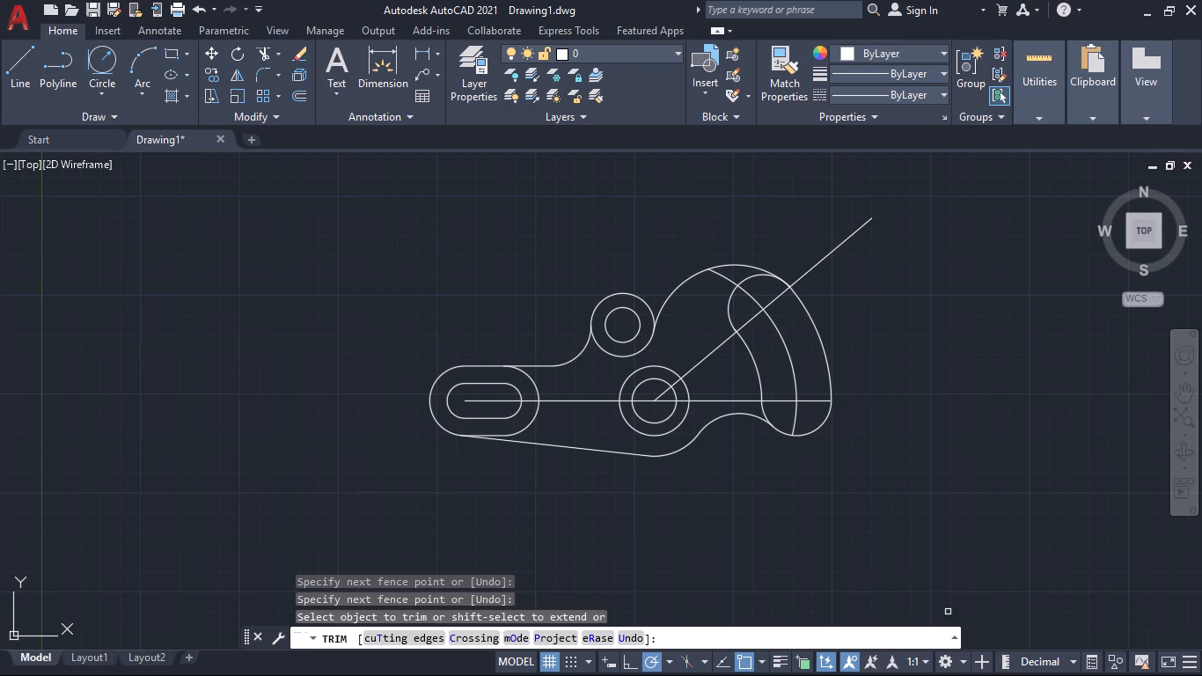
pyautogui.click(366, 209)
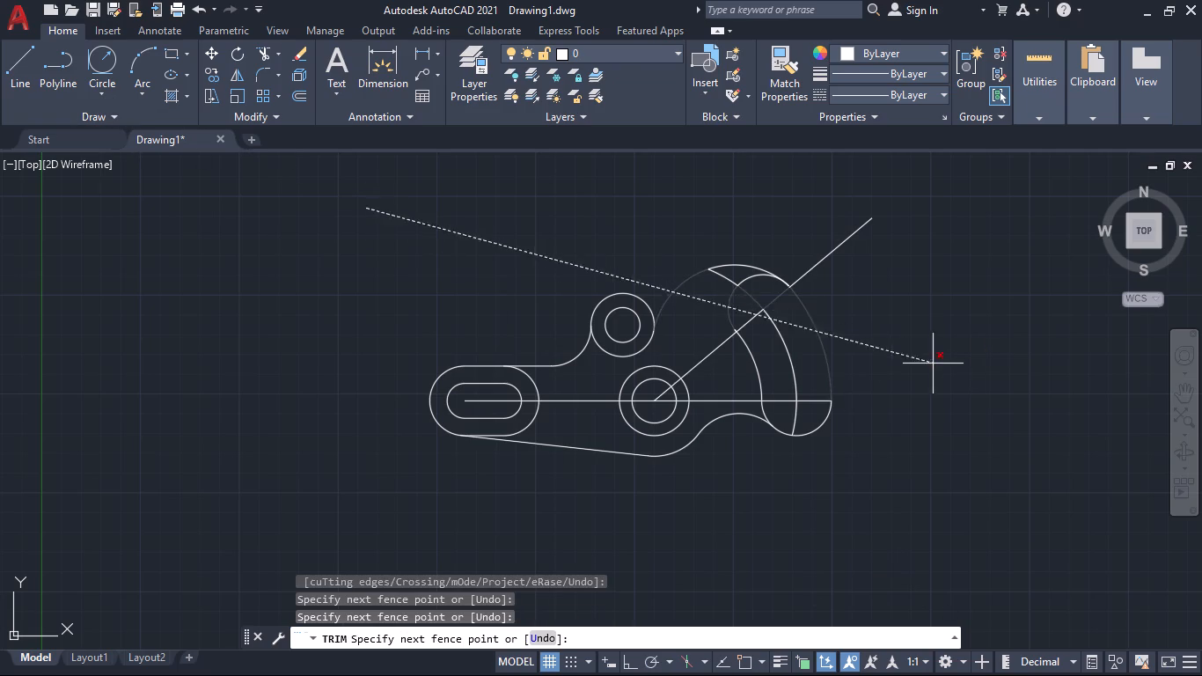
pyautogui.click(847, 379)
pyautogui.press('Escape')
# Erase all of the existing link geometry from the drawing.
pyautogui.click(342, 209)
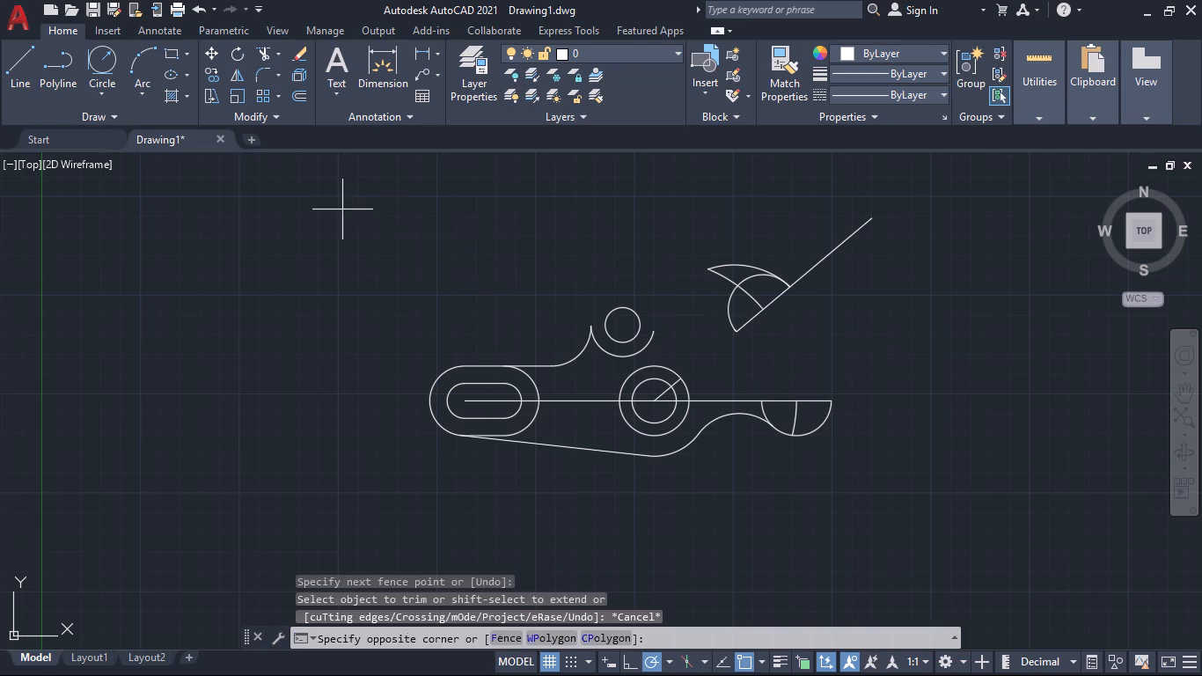
pyautogui.click(1007, 492)
pyautogui.press('Delete')
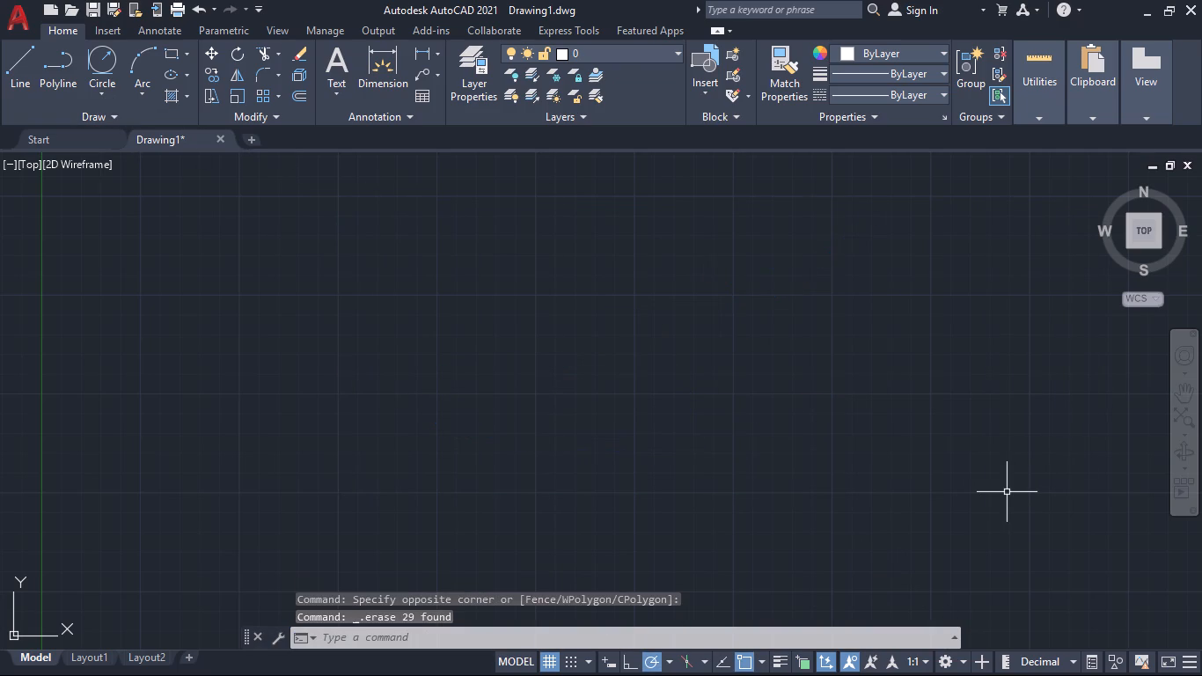
# Draw a horizontal line 25 mm long in the empty drawing area.
pyautogui.click(5, 57)
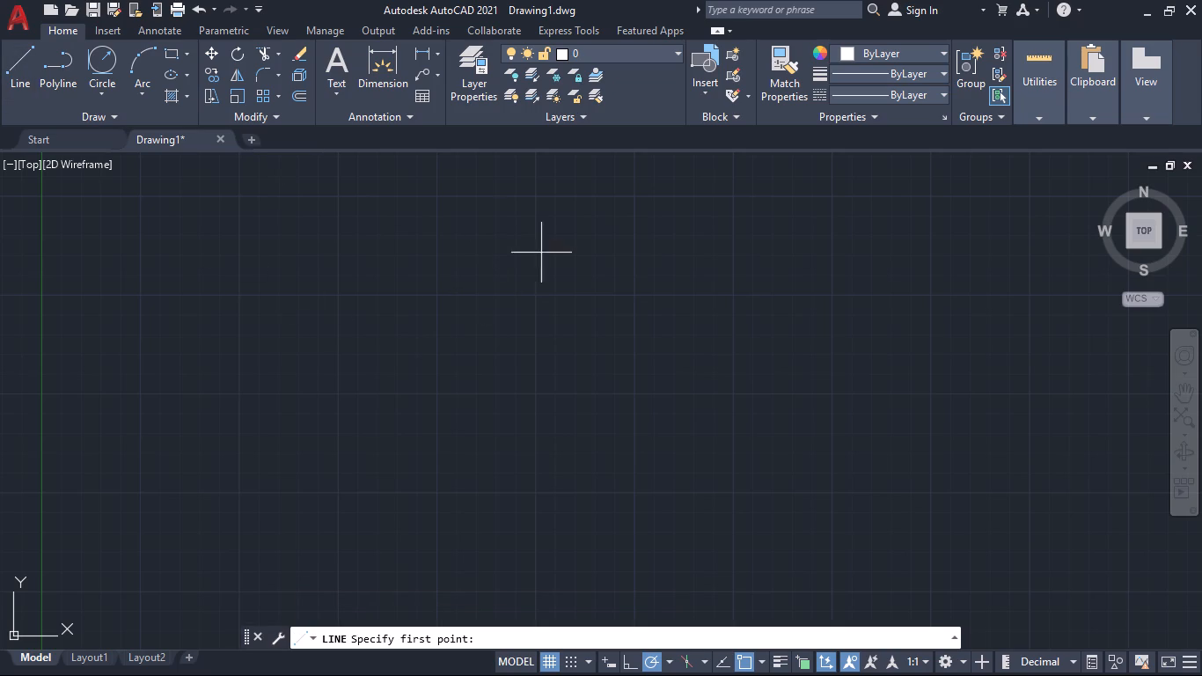
pyautogui.click(509, 364)
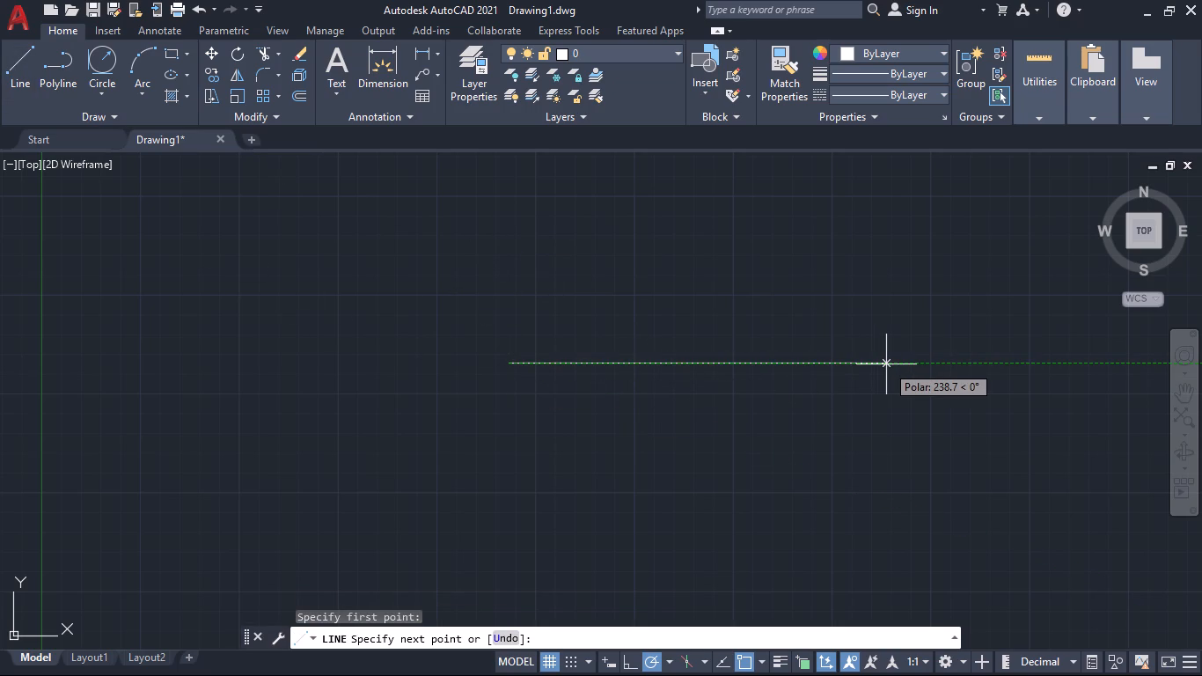
pyautogui.write('25')
pyautogui.press('Return')
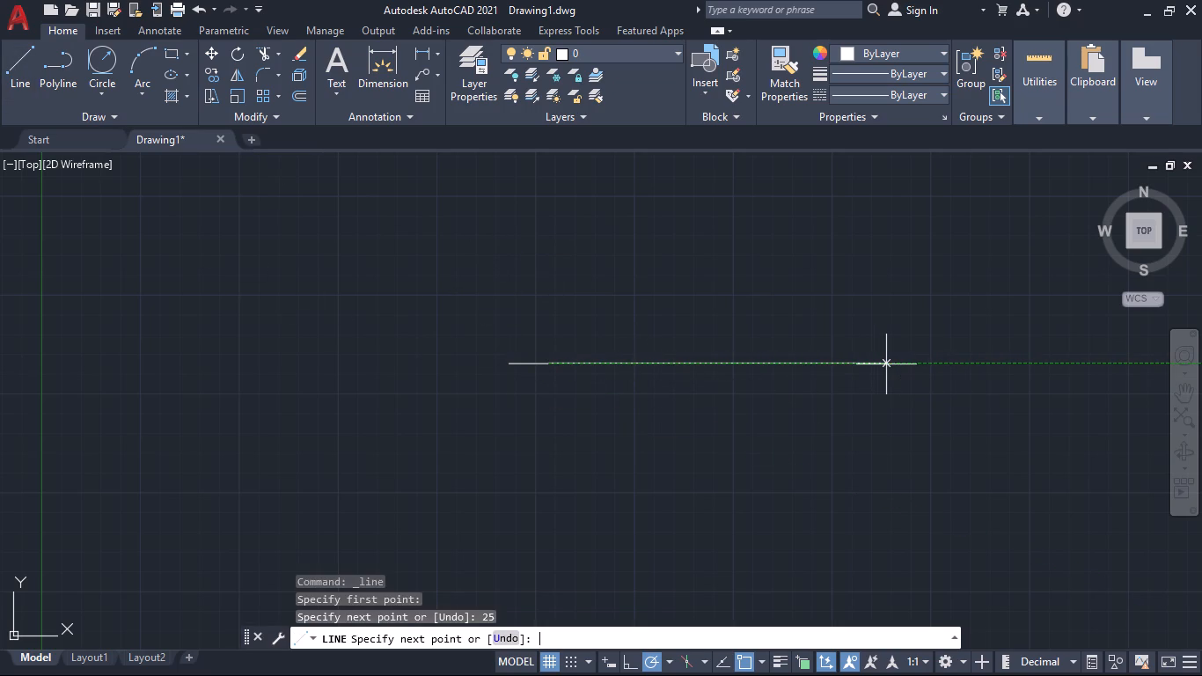
pyautogui.press('space')
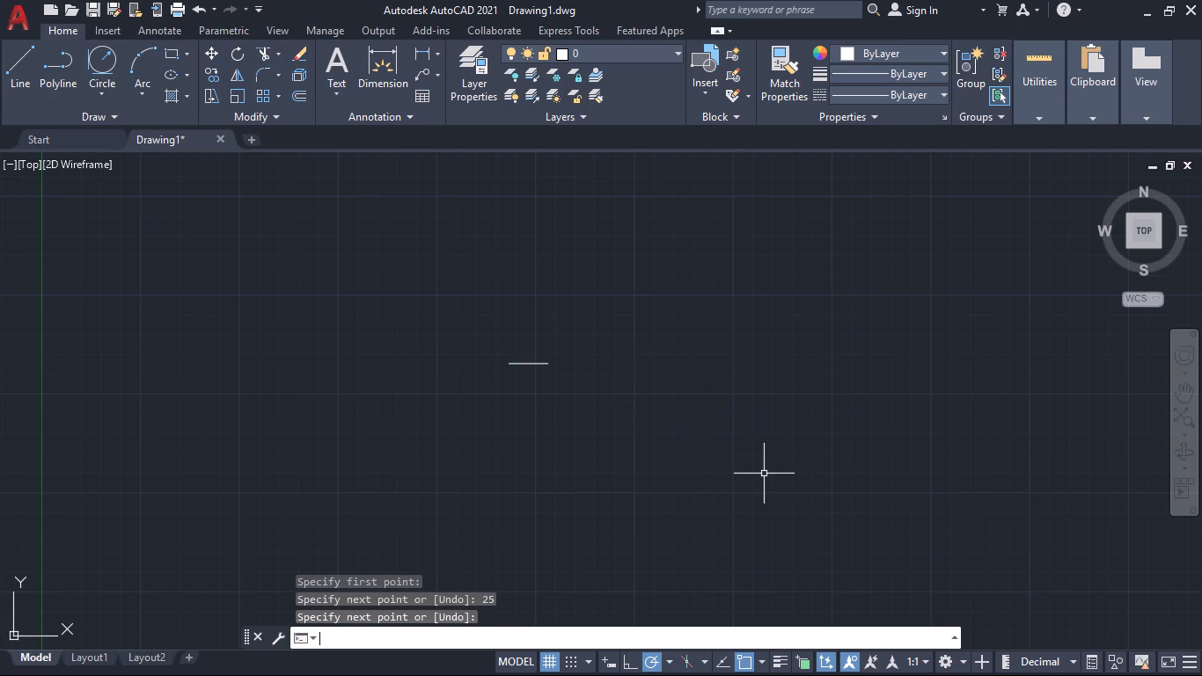
# Draw two concentric circles with radii of 11 mm and 22 mm centred on the line's left endpoint.
pyautogui.click(106, 91)
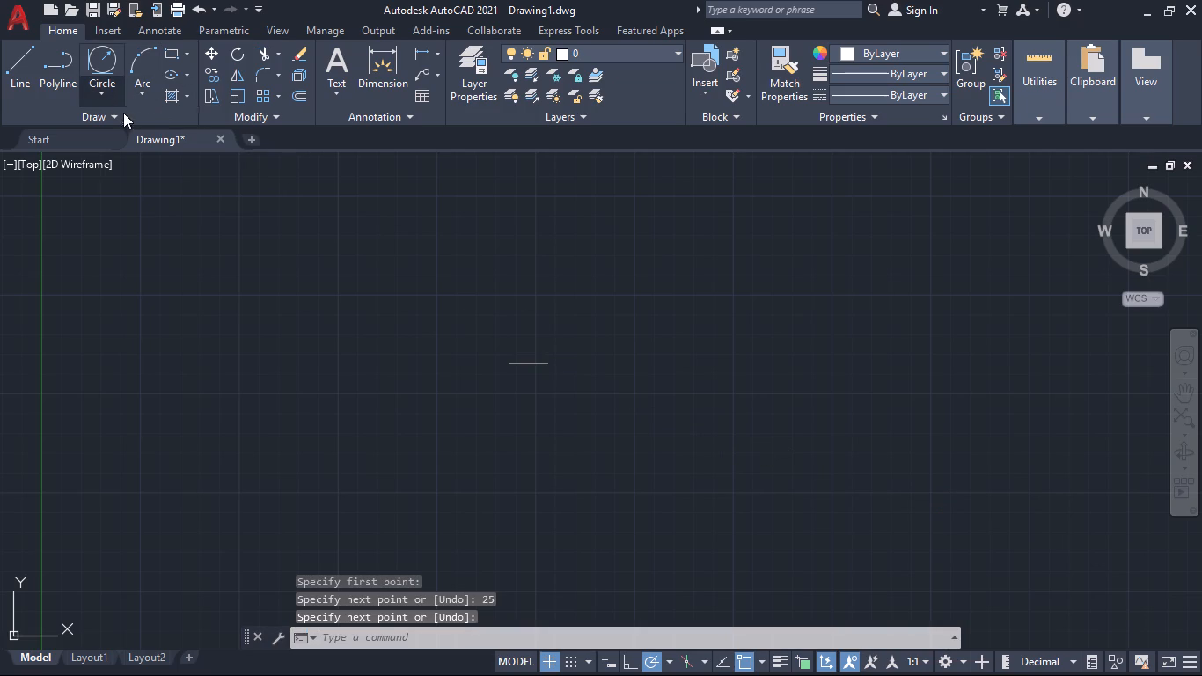
pyautogui.click(125, 119)
pyautogui.scroll(3, 542, 363)
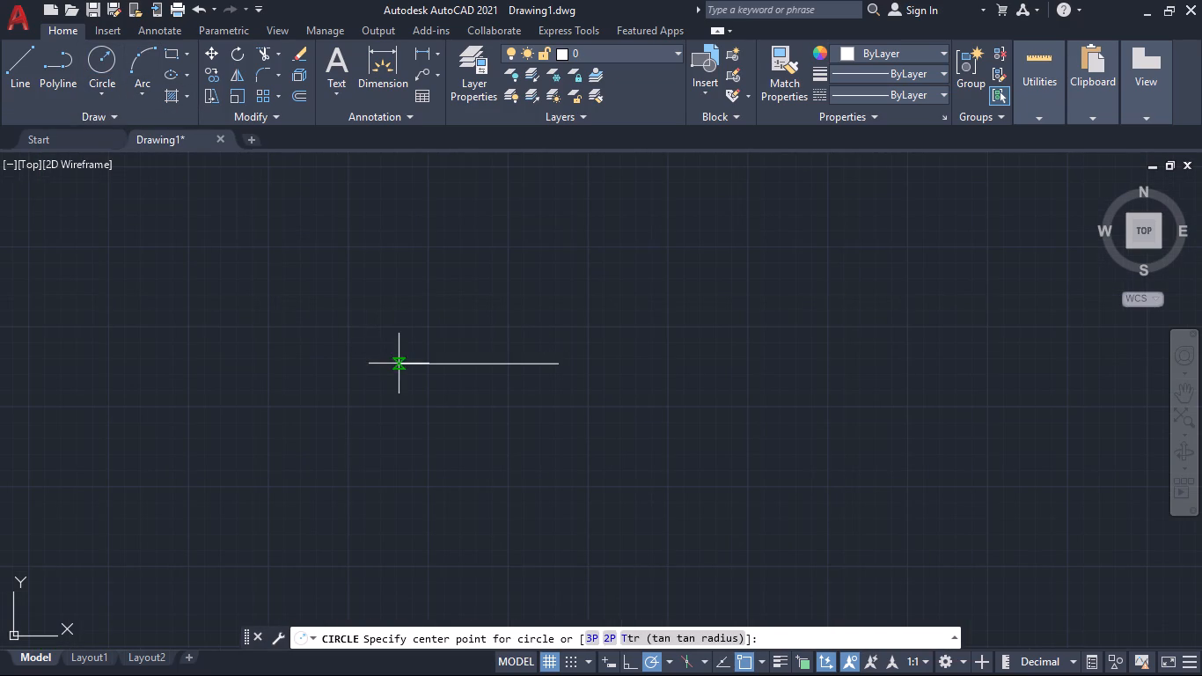
pyautogui.click(395, 360)
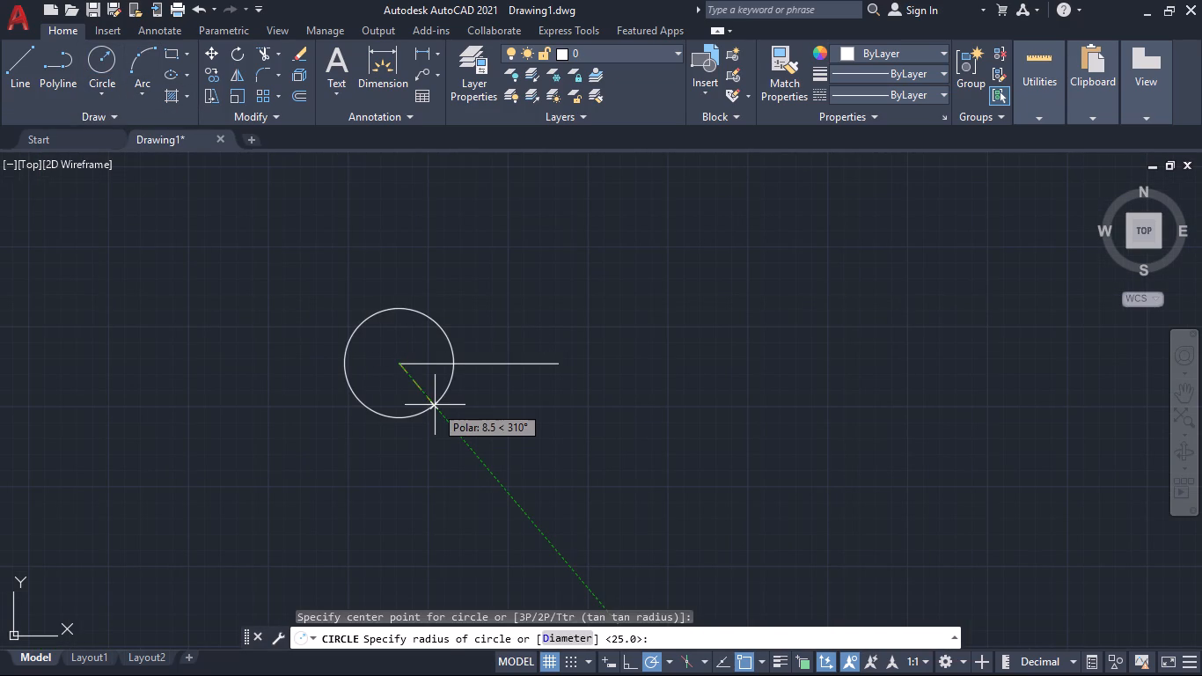
pyautogui.write('11')
pyautogui.press('Return')
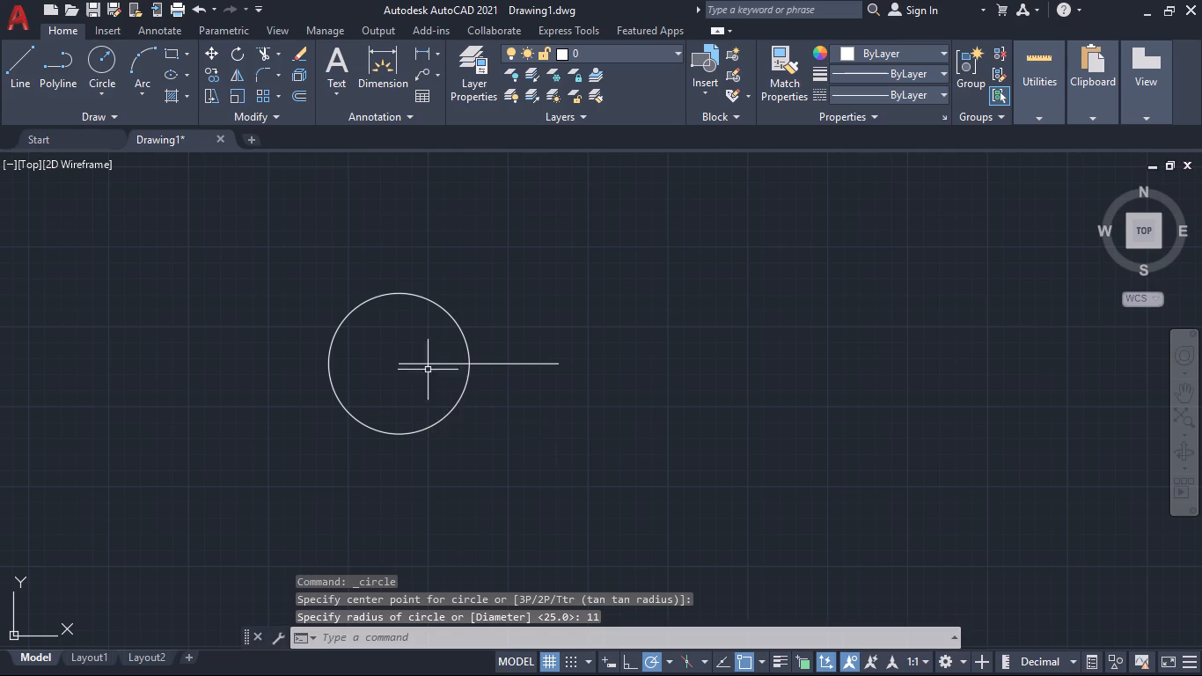
pyautogui.click(99, 69)
pyautogui.click(407, 364)
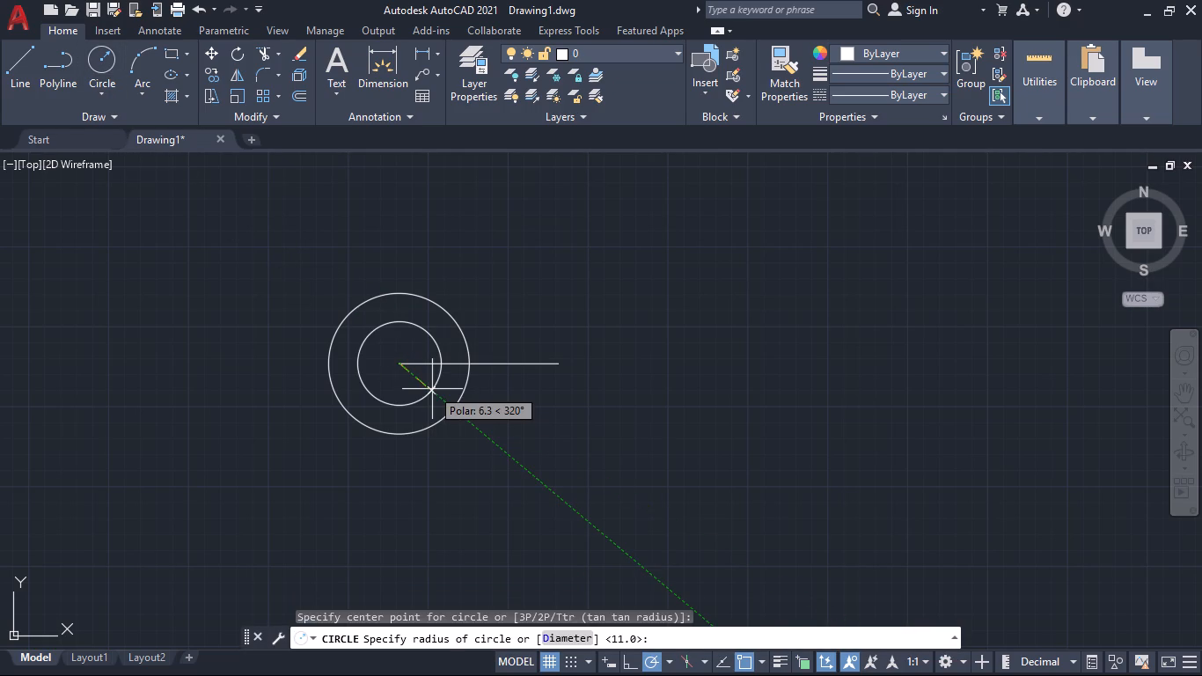
pyautogui.write('22')
pyautogui.press('Return')
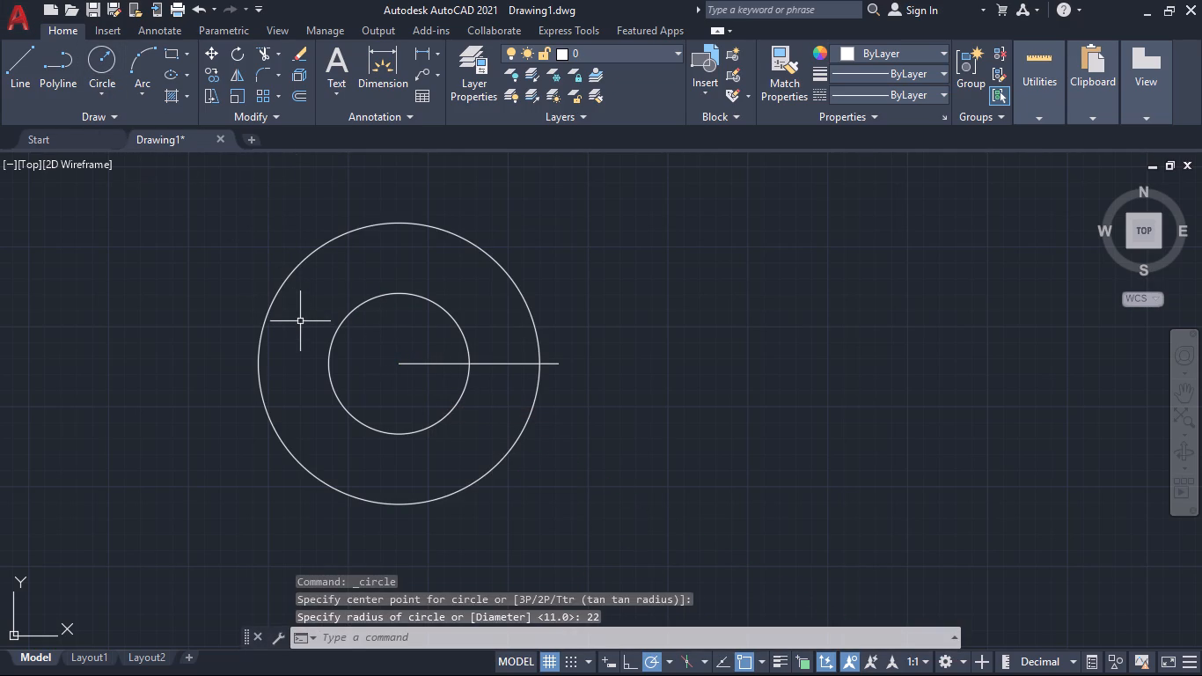
# Copy both concentric circles from the line's left endpoint to its right endpoint.
pyautogui.click(273, 305)
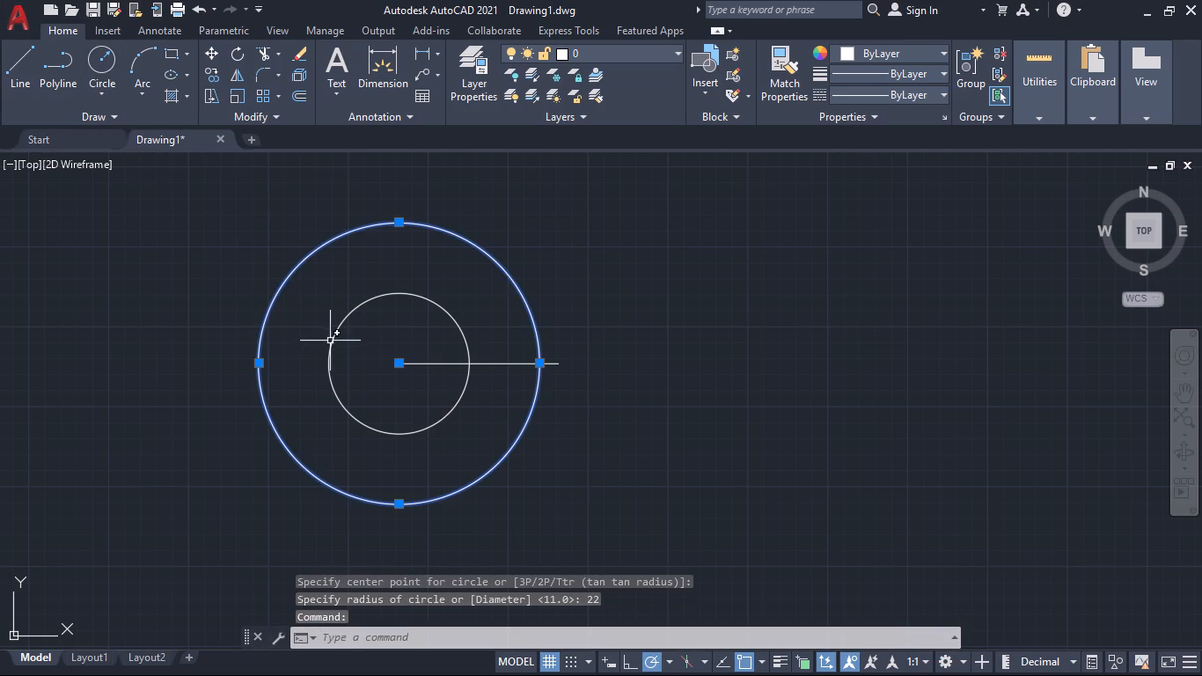
pyautogui.click(334, 342)
pyautogui.write('cp')
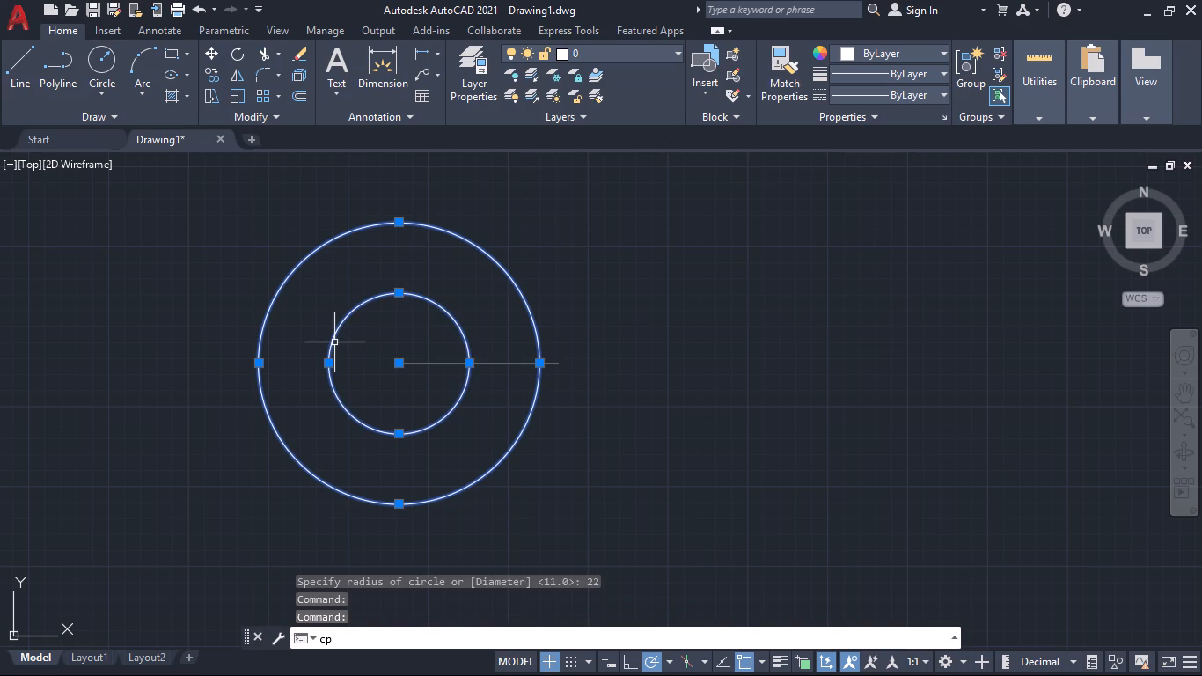
pyautogui.press('Return')
pyautogui.click(398, 359)
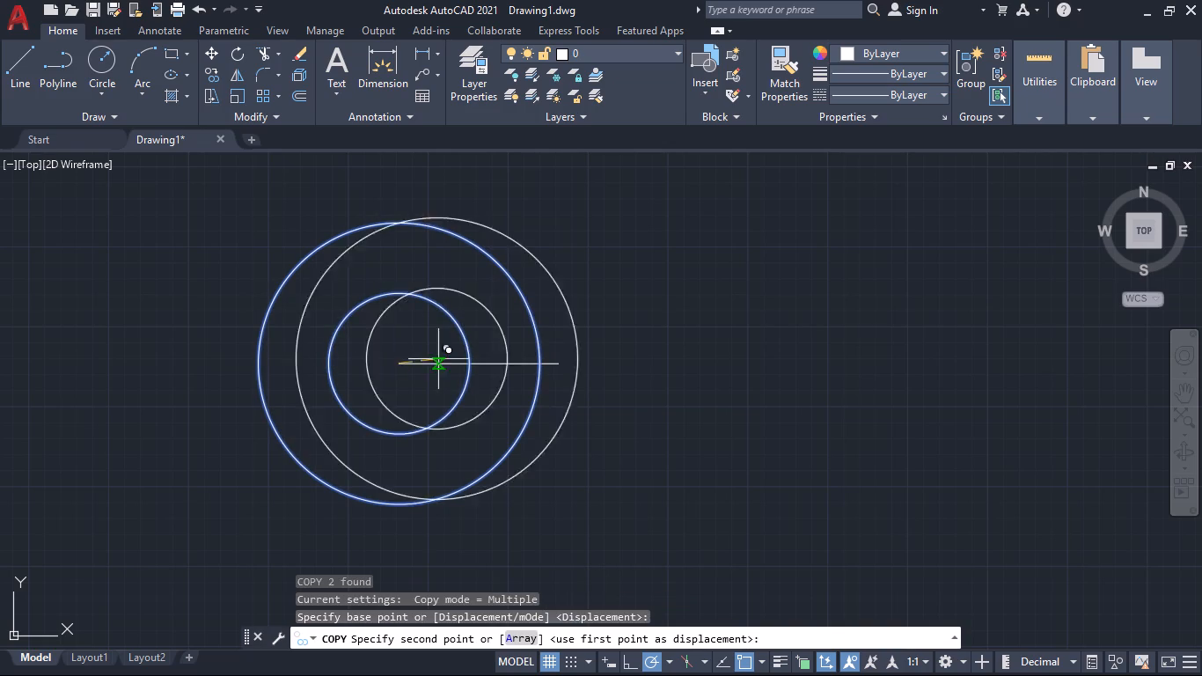
pyautogui.click(556, 367)
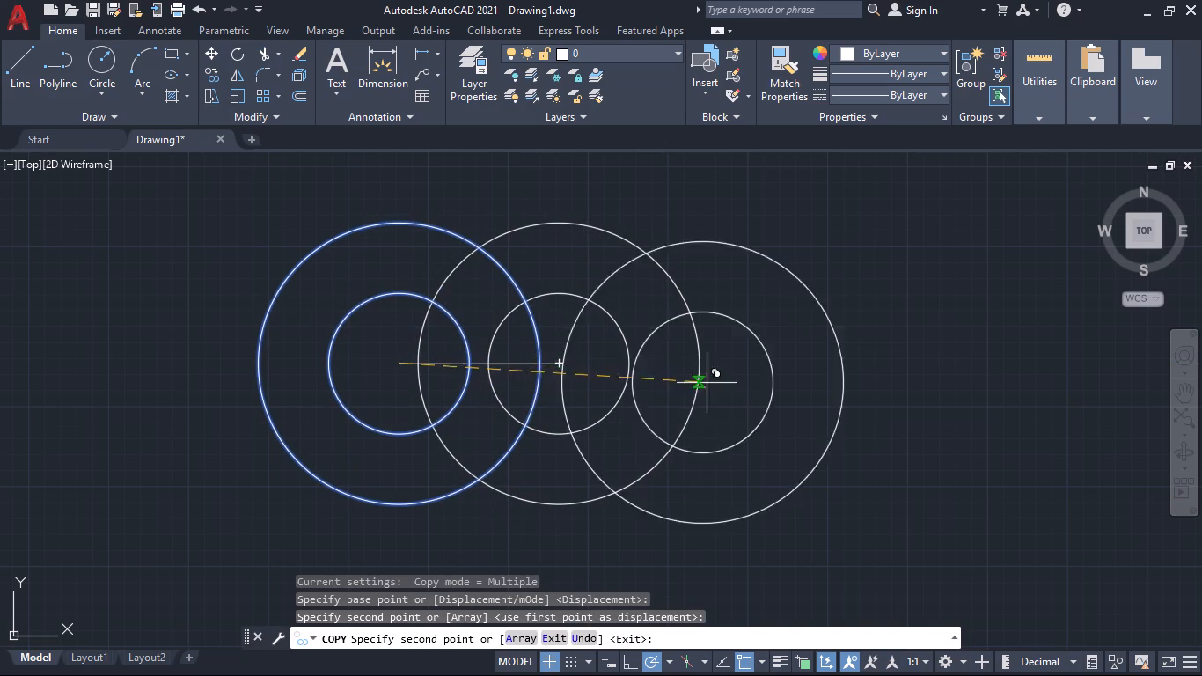
pyautogui.press('Escape')
# Draw a 95 mm horizontal line extending right from the centre of the copied circles.
pyautogui.moveTo(826, 342); pyautogui.dragTo(836, 399, button='middle')
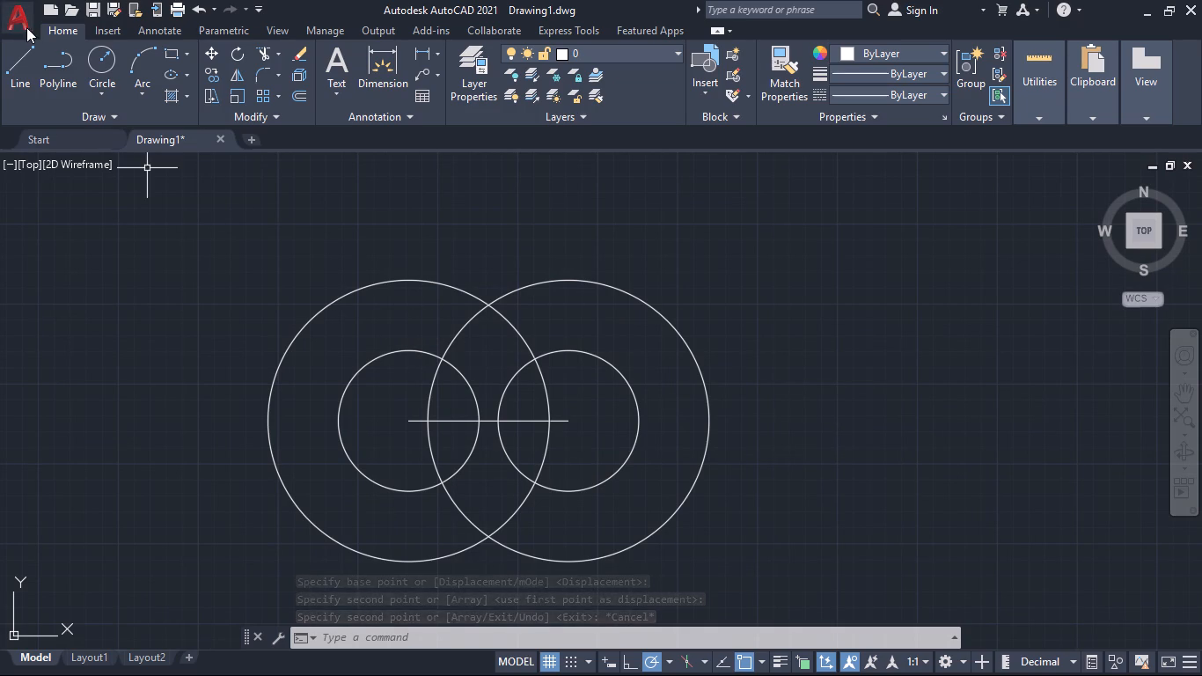
pyautogui.click(35, 56)
pyautogui.moveTo(987, 430); pyautogui.dragTo(729, 281, button='middle')
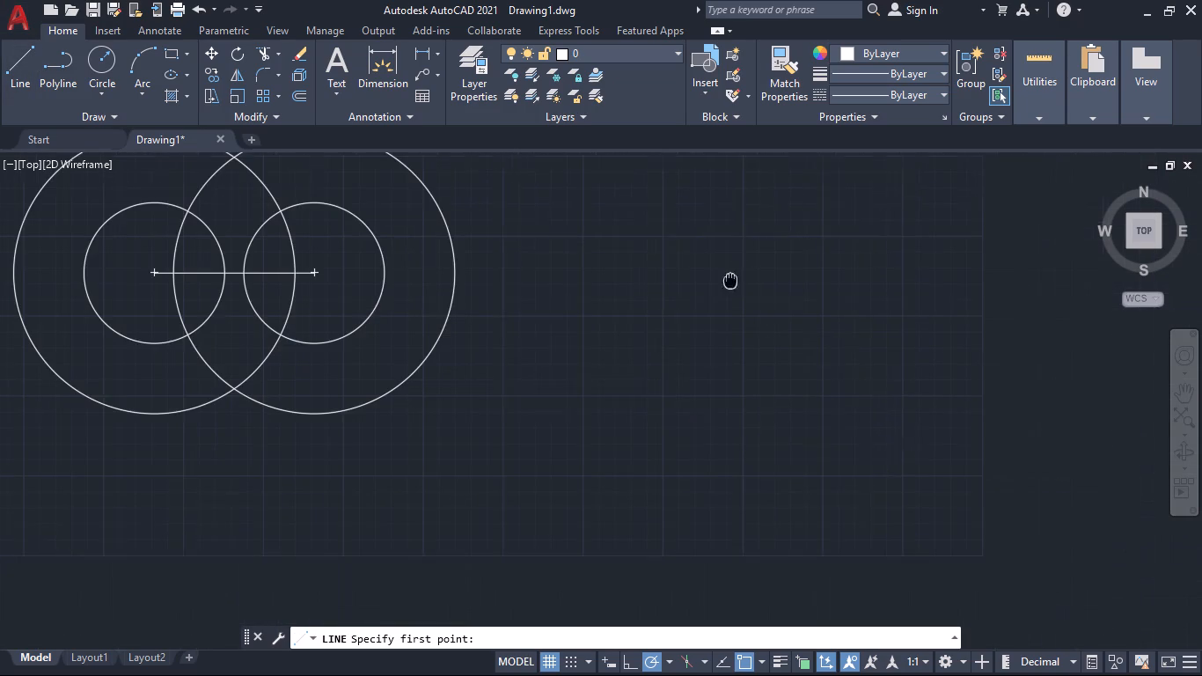
pyautogui.moveTo(729, 281); pyautogui.dragTo(726, 281, button='middle')
pyautogui.moveTo(719, 297); pyautogui.dragTo(777, 347, button='middle')
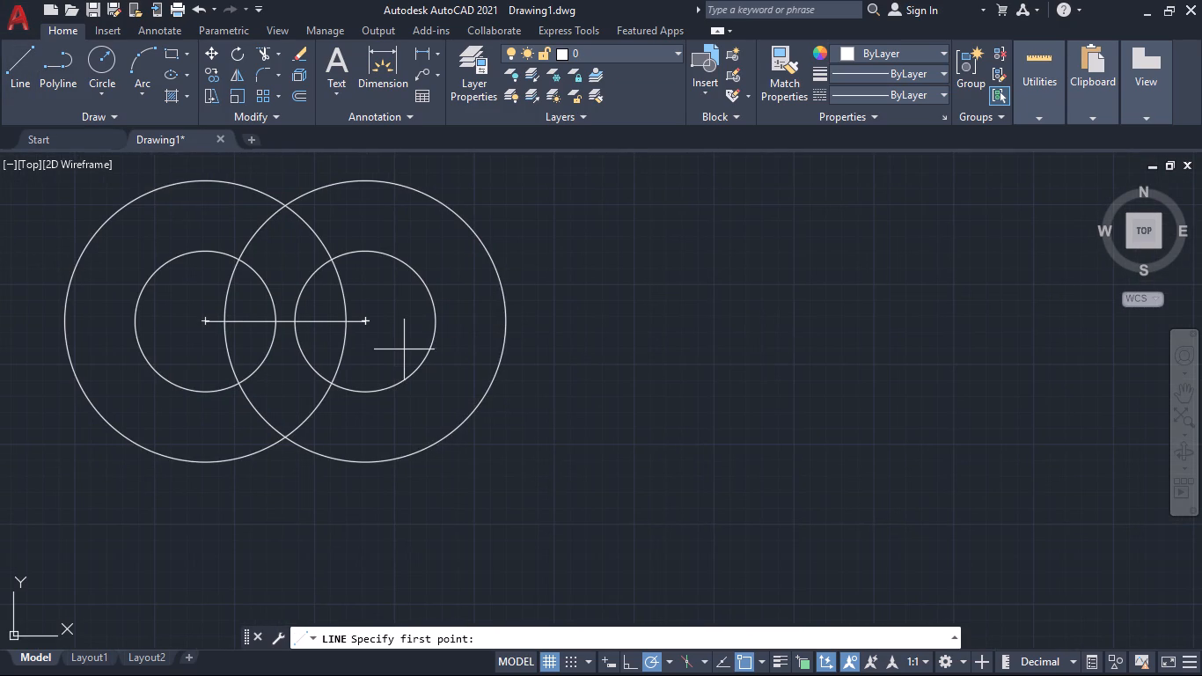
pyautogui.scroll(1, 394, 343)
pyautogui.click(347, 311)
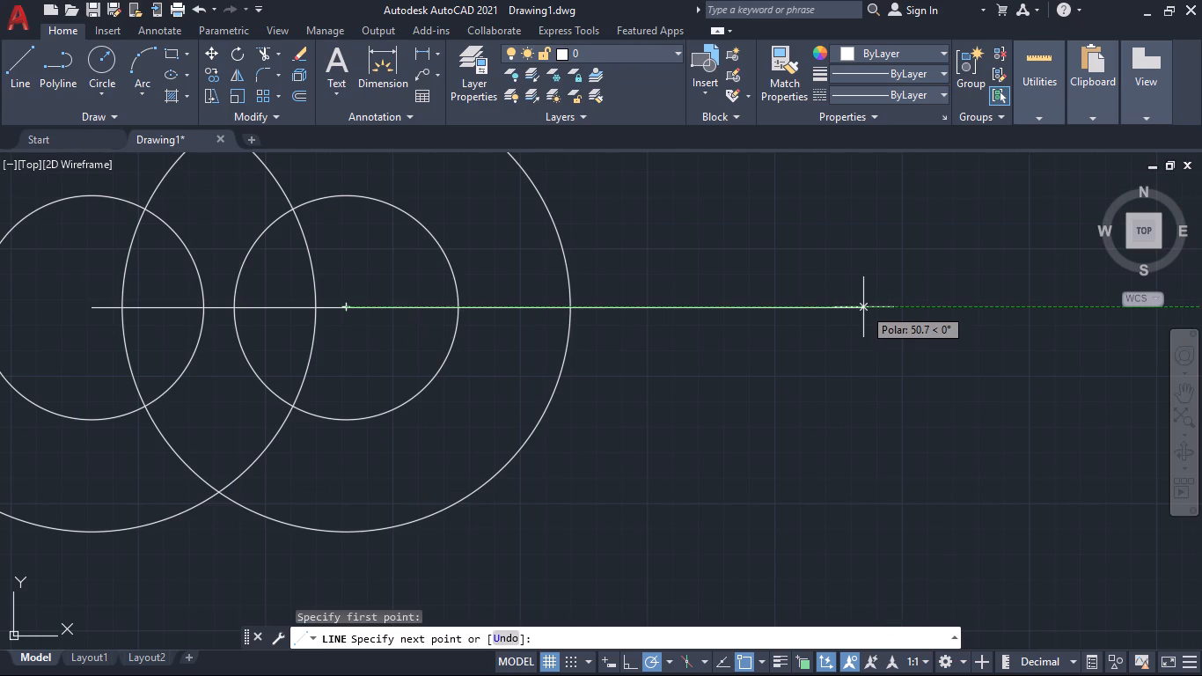
pyautogui.write('95')
pyautogui.press('Return')
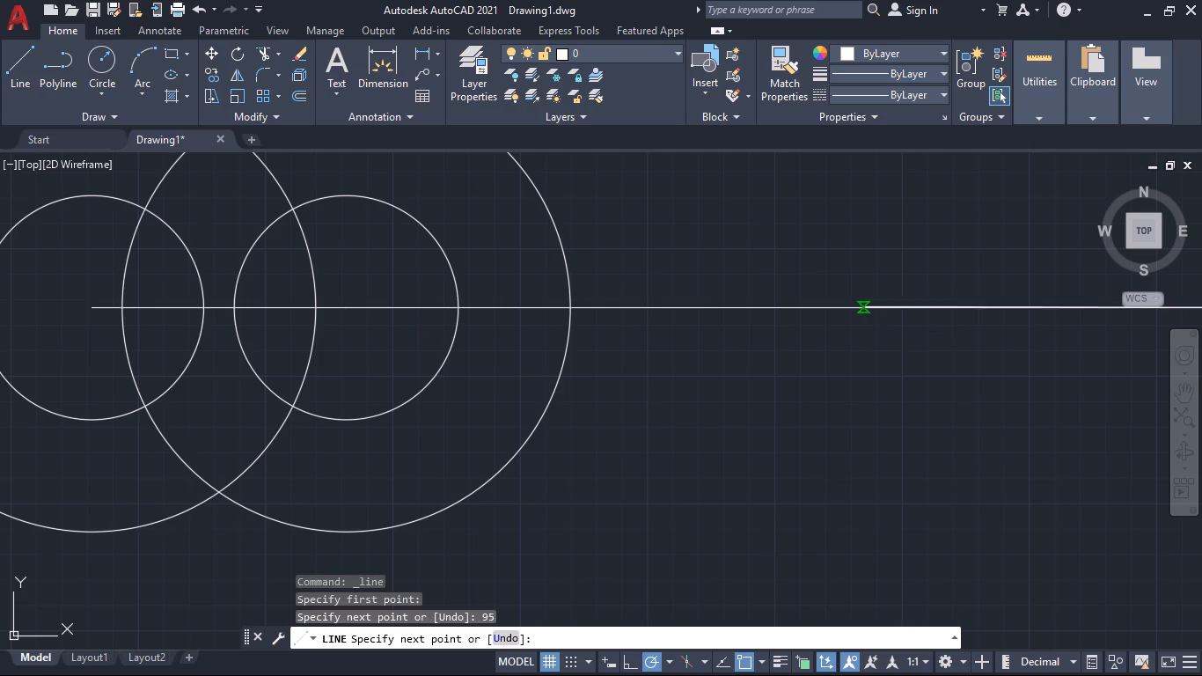
# Draw two concentric circles with radii of 22 mm and 14 mm centred on the 95 mm line's right endpoint.
pyautogui.moveTo(978, 496); pyautogui.dragTo(542, 400, button='middle')
pyautogui.scroll(-3, 622, 417)
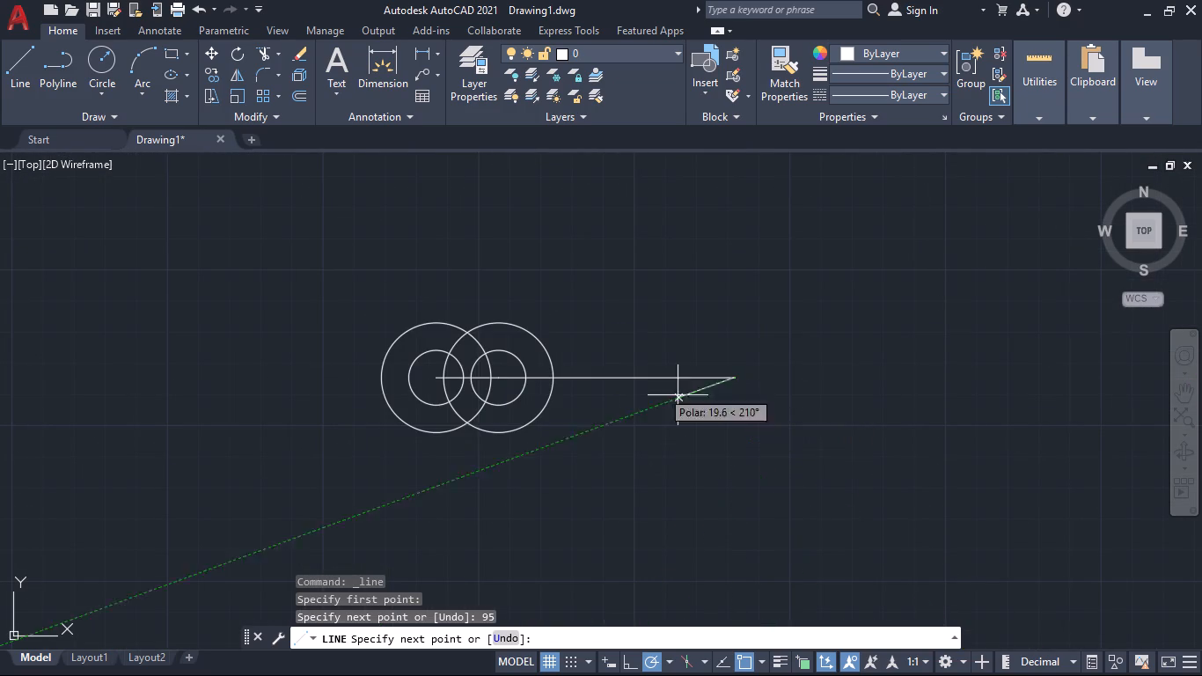
pyautogui.click(106, 55)
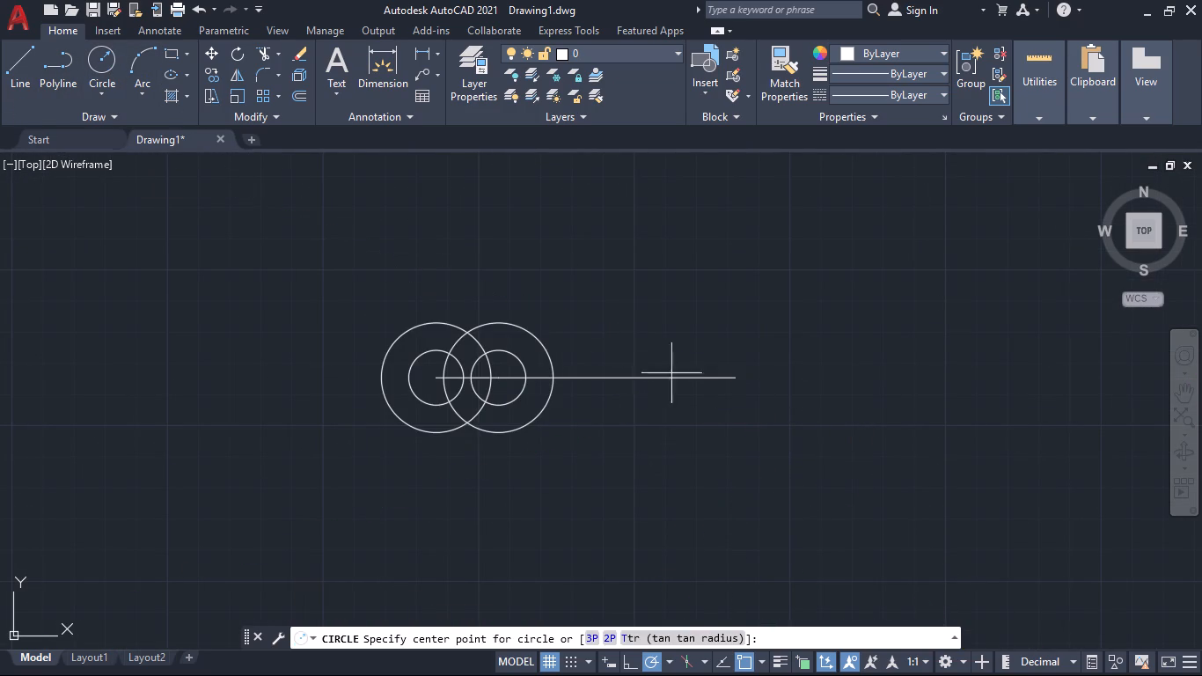
pyautogui.click(737, 379)
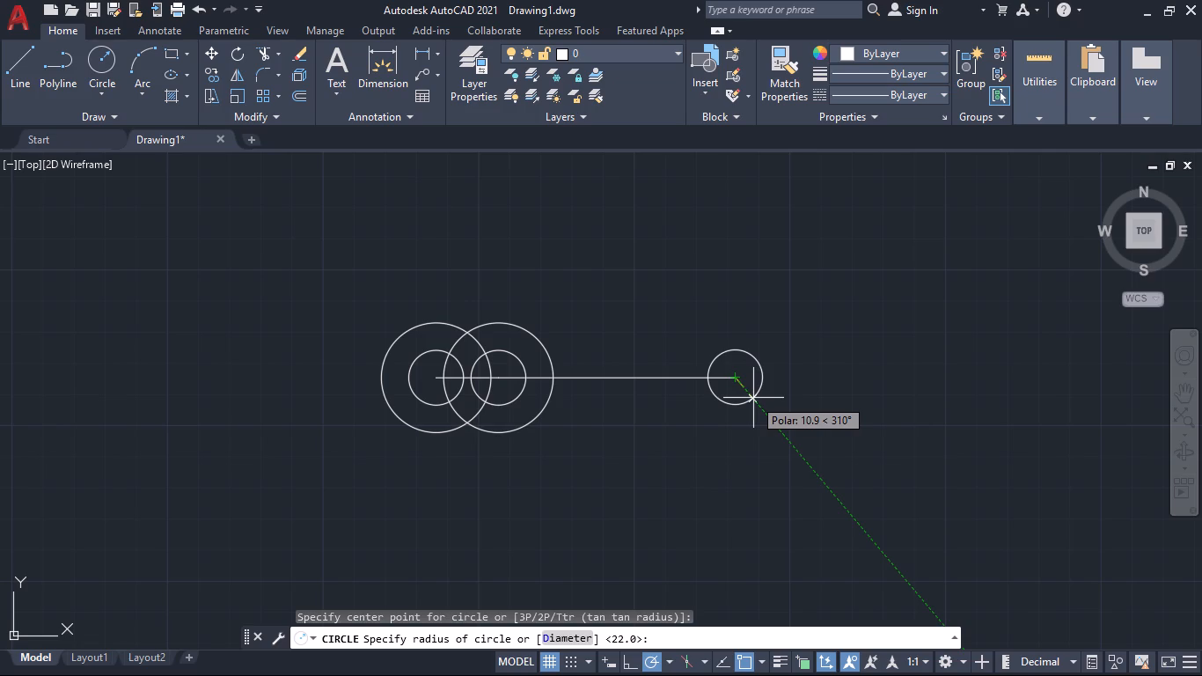
pyautogui.write('11')
pyautogui.press('BackSpace')
pyautogui.press('BackSpace')
pyautogui.write('22')
pyautogui.press('Return')
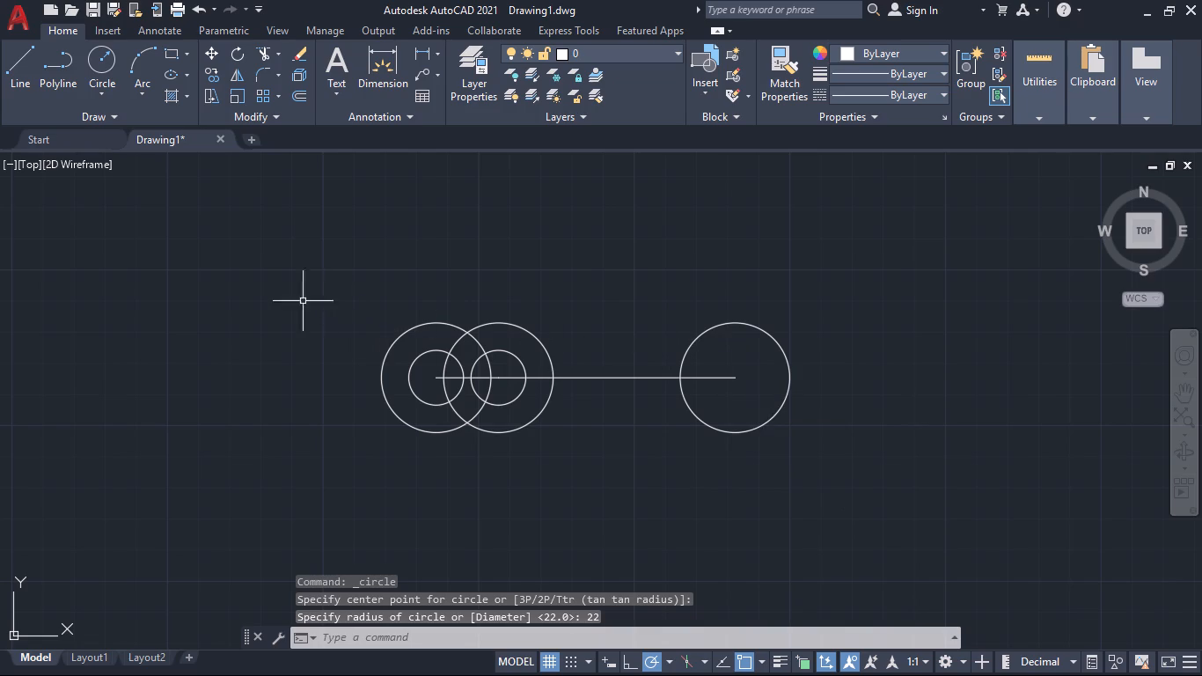
pyautogui.click(101, 64)
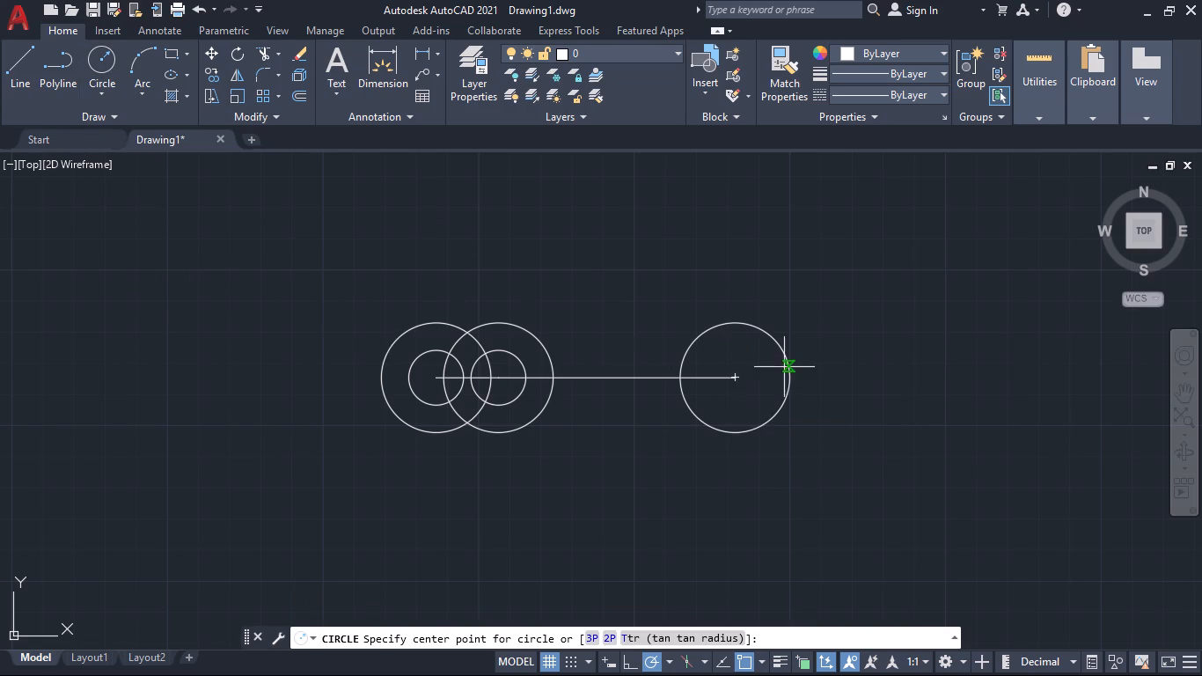
pyautogui.click(733, 378)
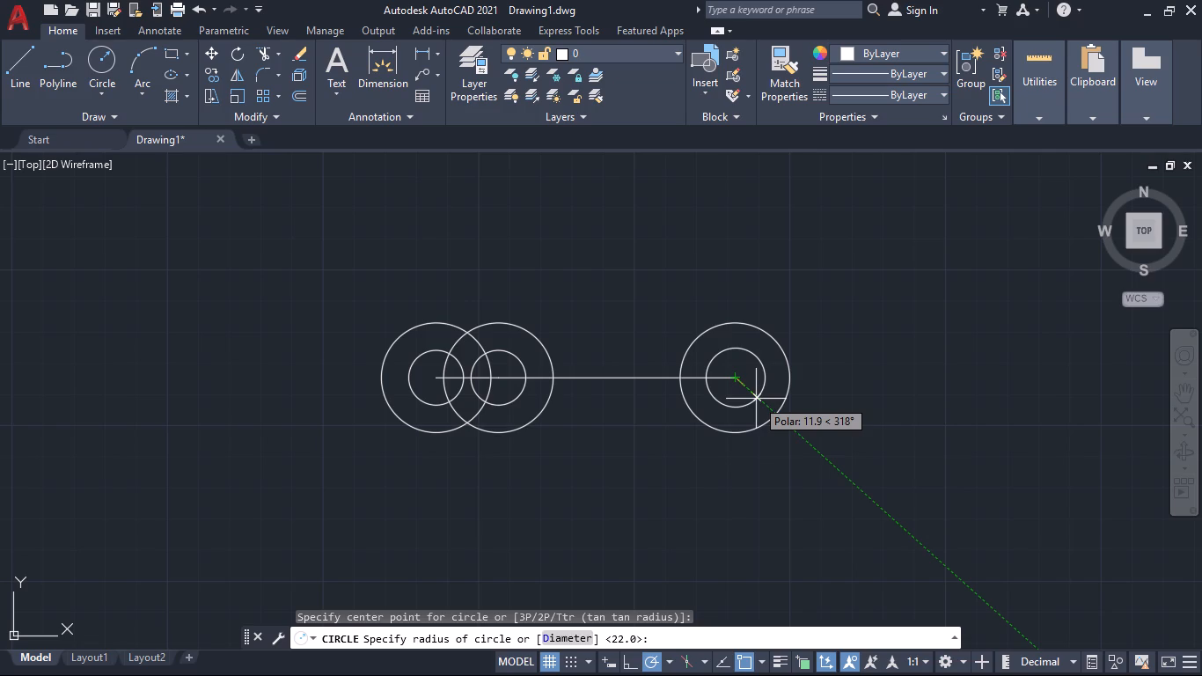
pyautogui.write('14')
pyautogui.press('Return')
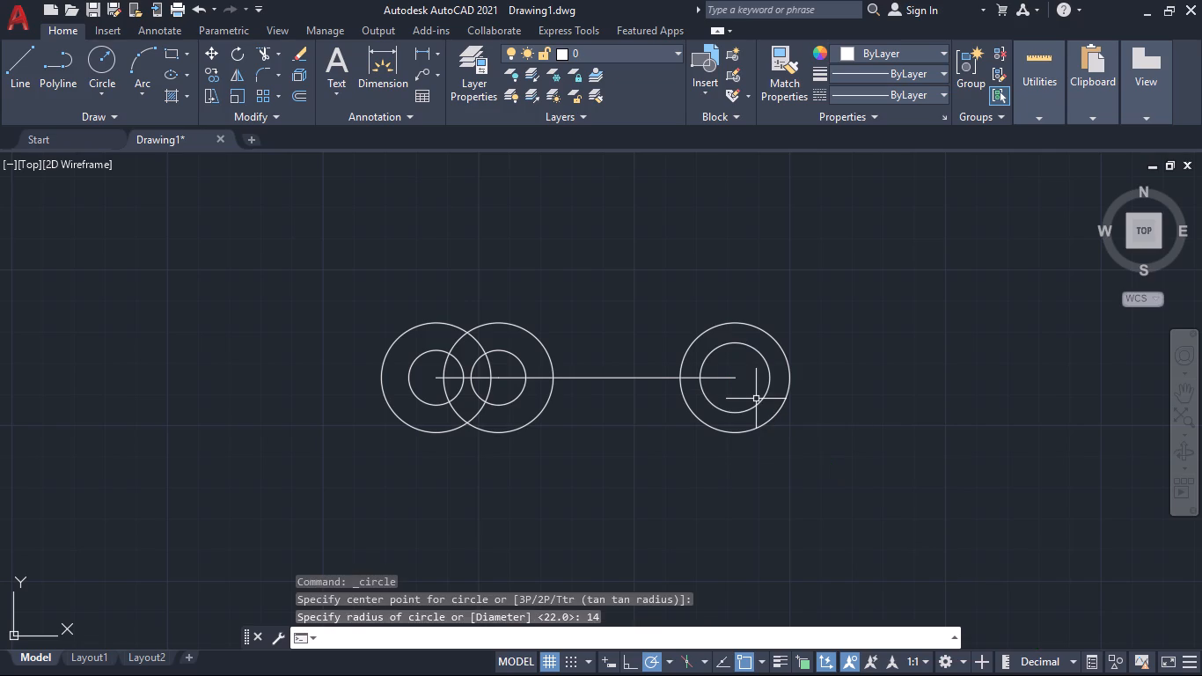
# Draw a 35 mm radius circle centred on the 95 mm line's right endpoint, concentric with the two existing circles.
pyautogui.moveTo(790, 468); pyautogui.dragTo(790, 489, button='middle')
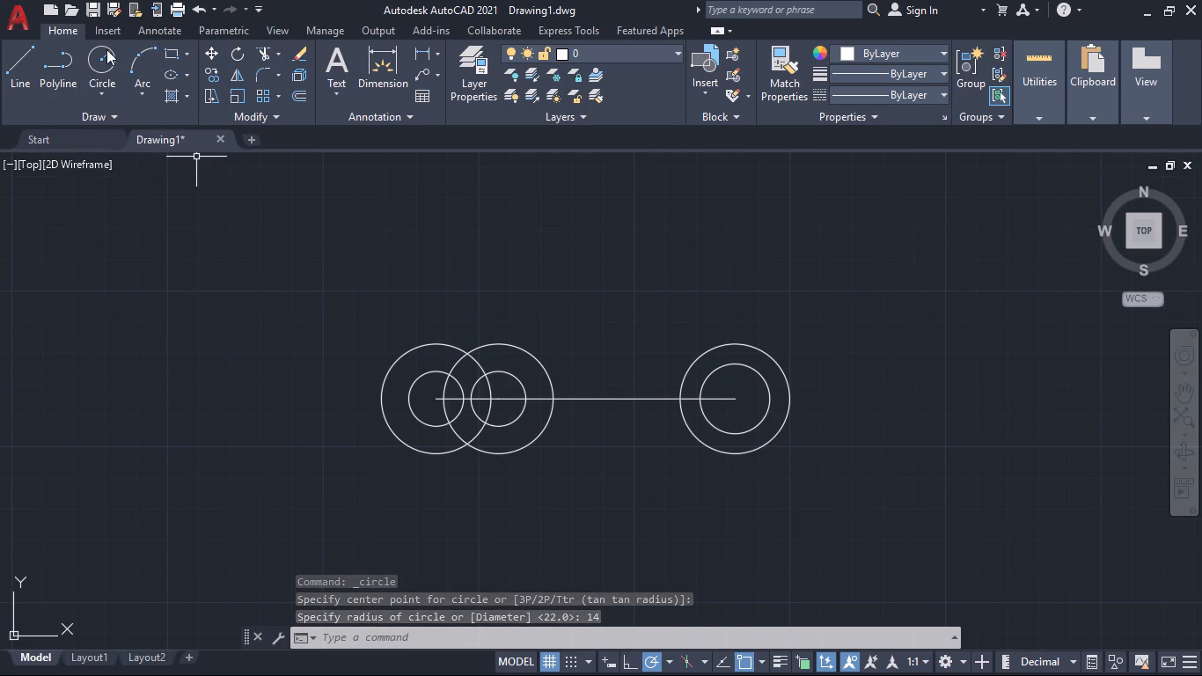
pyautogui.click(106, 52)
pyautogui.click(733, 396)
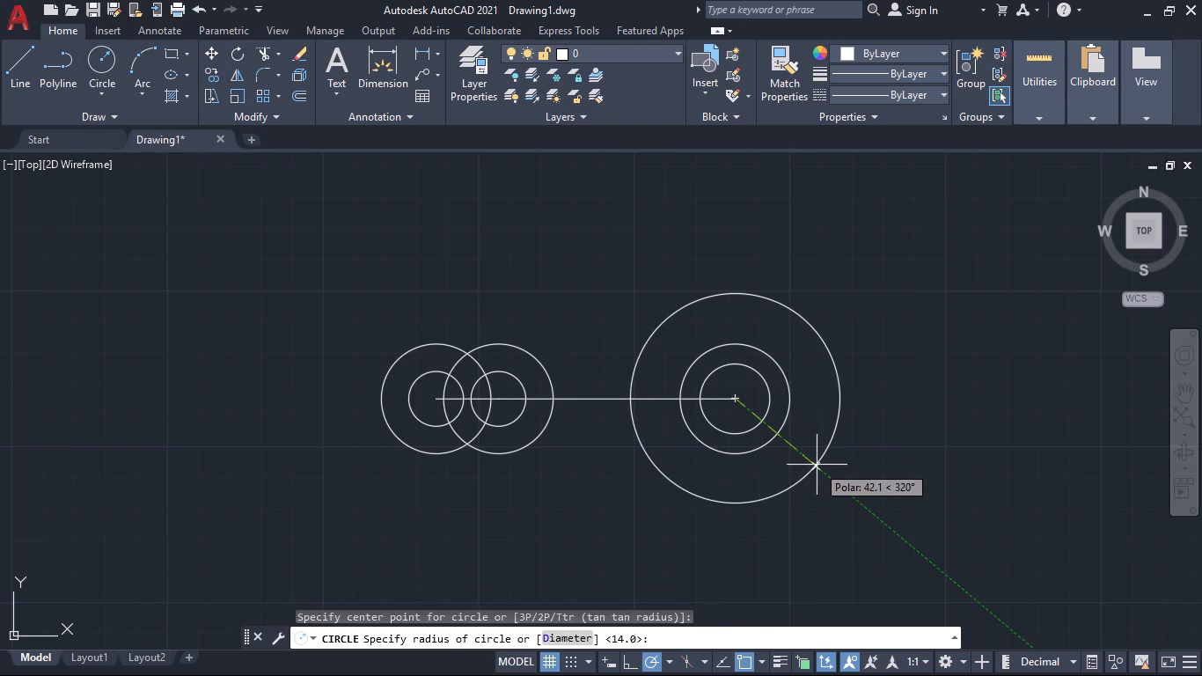
pyautogui.write('35')
pyautogui.press('Return')
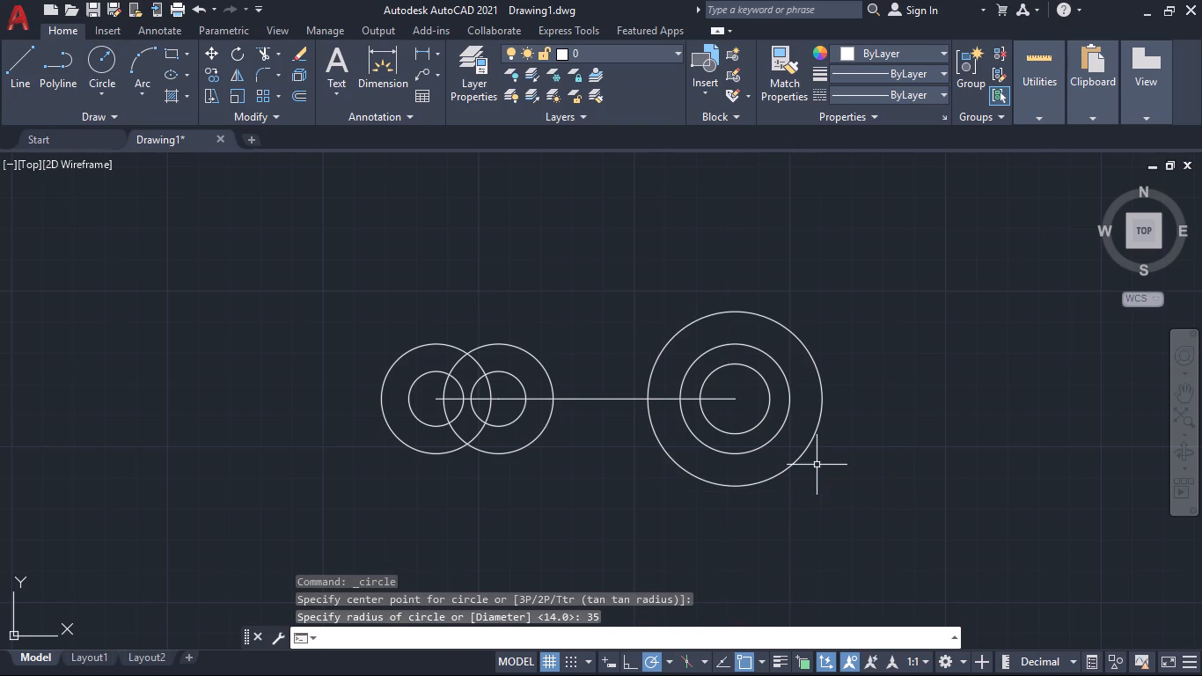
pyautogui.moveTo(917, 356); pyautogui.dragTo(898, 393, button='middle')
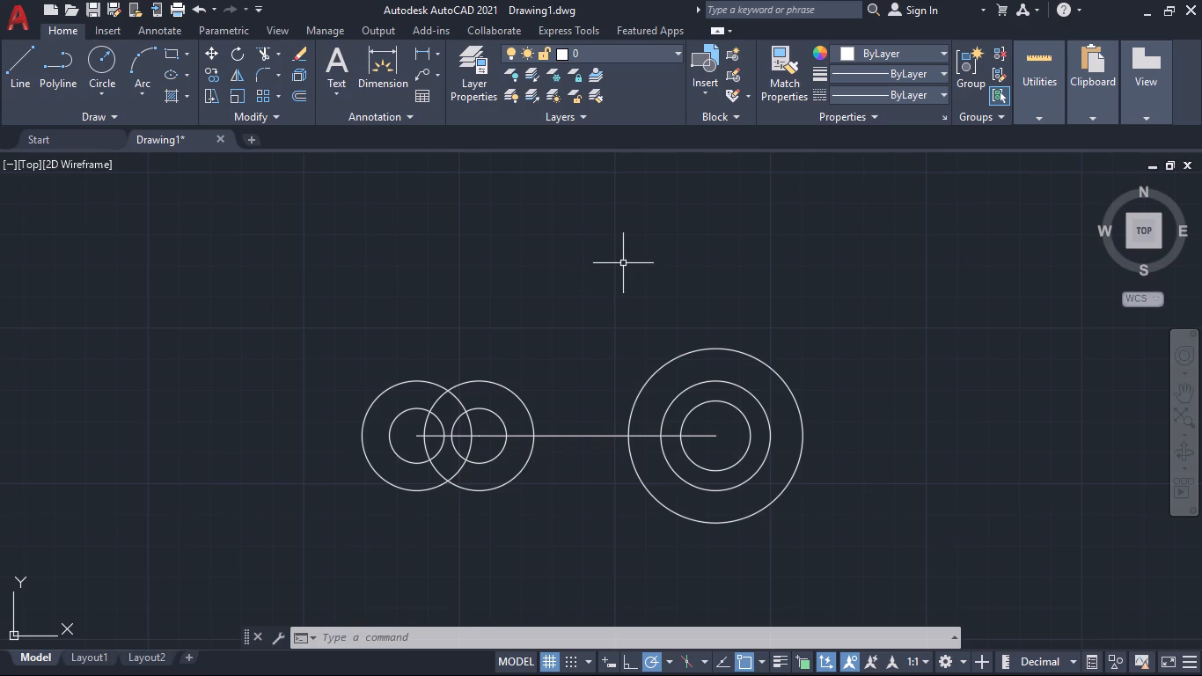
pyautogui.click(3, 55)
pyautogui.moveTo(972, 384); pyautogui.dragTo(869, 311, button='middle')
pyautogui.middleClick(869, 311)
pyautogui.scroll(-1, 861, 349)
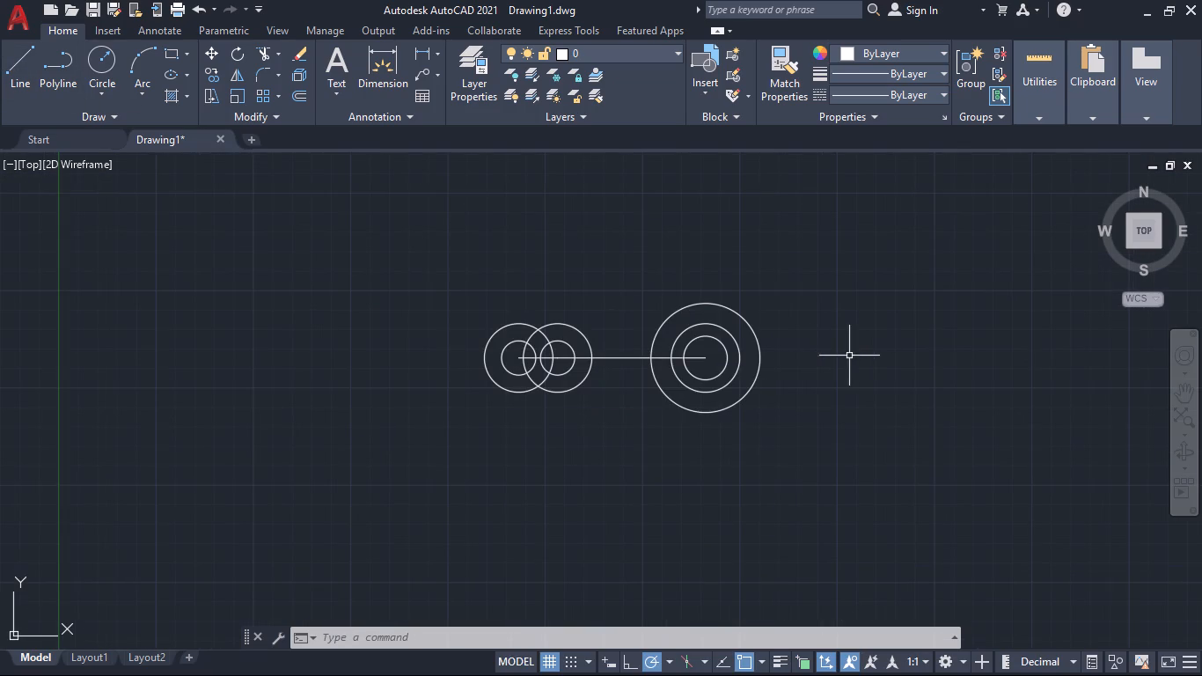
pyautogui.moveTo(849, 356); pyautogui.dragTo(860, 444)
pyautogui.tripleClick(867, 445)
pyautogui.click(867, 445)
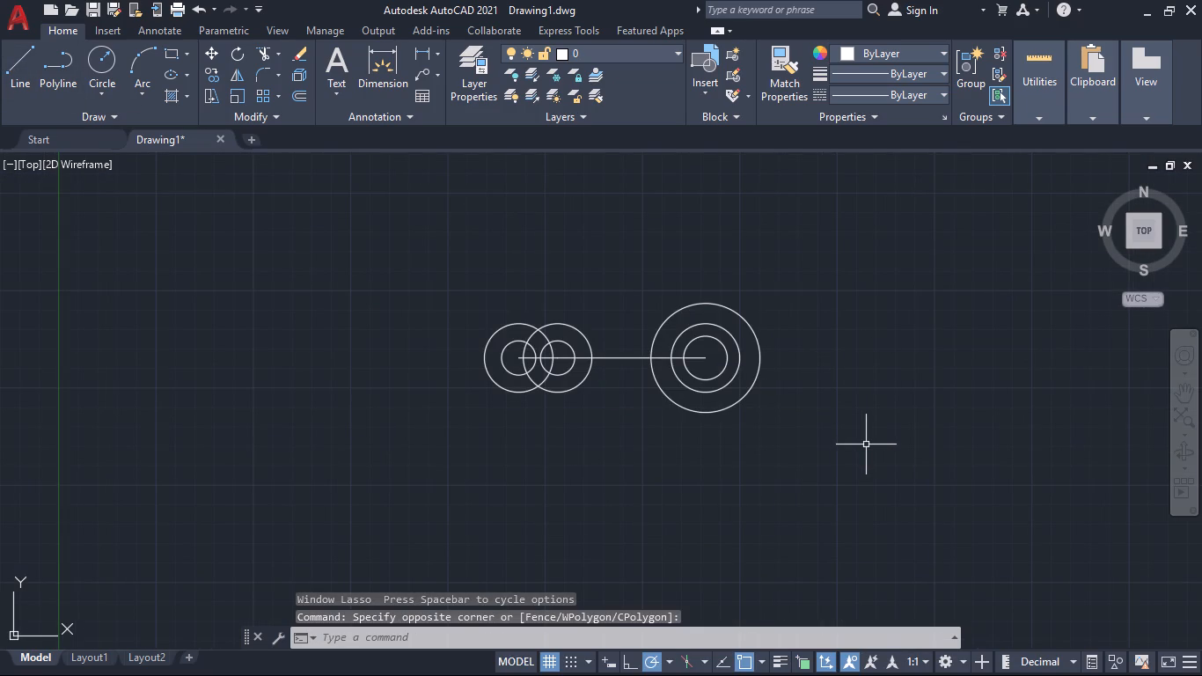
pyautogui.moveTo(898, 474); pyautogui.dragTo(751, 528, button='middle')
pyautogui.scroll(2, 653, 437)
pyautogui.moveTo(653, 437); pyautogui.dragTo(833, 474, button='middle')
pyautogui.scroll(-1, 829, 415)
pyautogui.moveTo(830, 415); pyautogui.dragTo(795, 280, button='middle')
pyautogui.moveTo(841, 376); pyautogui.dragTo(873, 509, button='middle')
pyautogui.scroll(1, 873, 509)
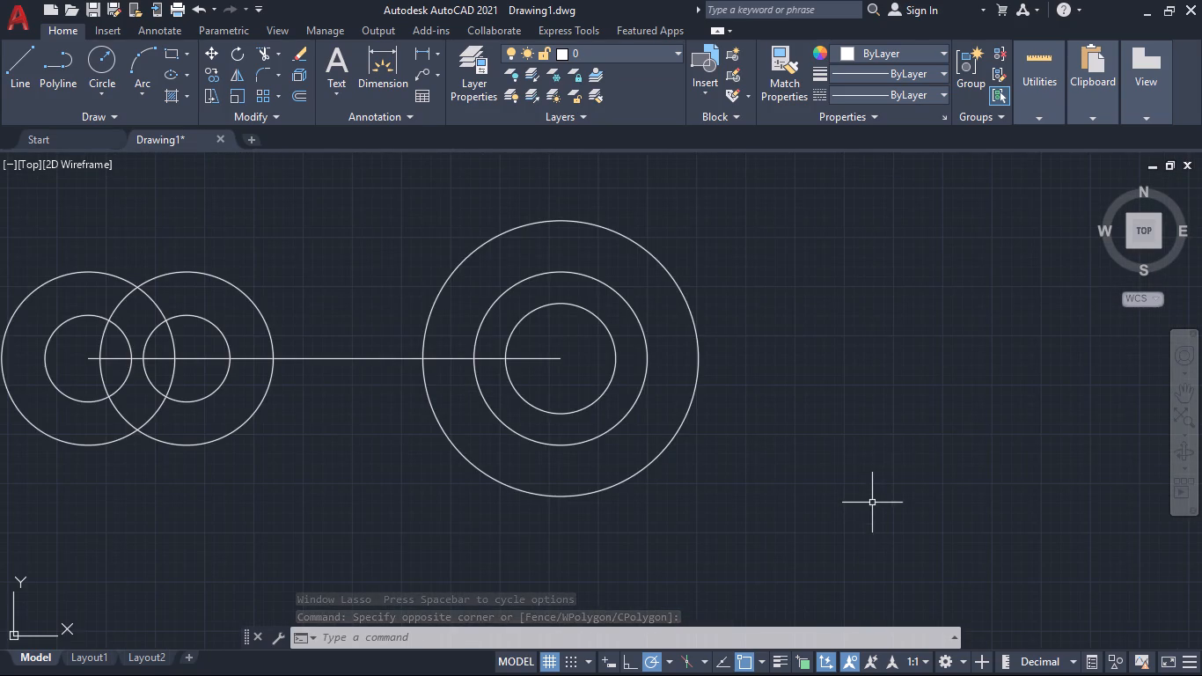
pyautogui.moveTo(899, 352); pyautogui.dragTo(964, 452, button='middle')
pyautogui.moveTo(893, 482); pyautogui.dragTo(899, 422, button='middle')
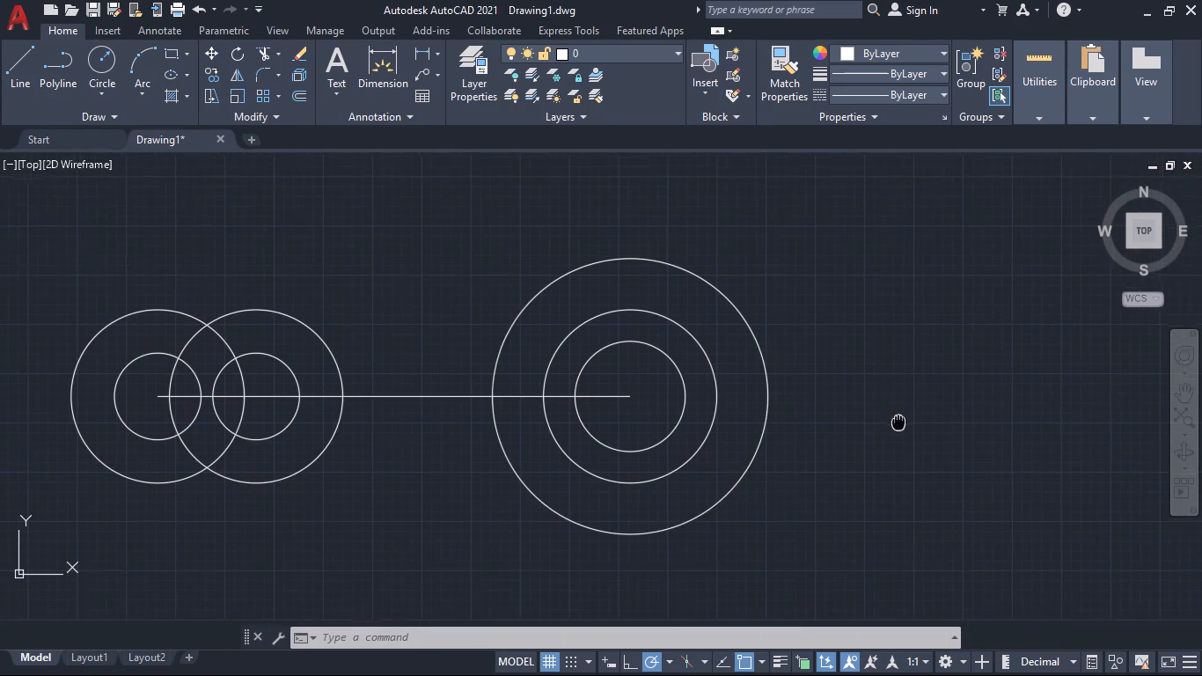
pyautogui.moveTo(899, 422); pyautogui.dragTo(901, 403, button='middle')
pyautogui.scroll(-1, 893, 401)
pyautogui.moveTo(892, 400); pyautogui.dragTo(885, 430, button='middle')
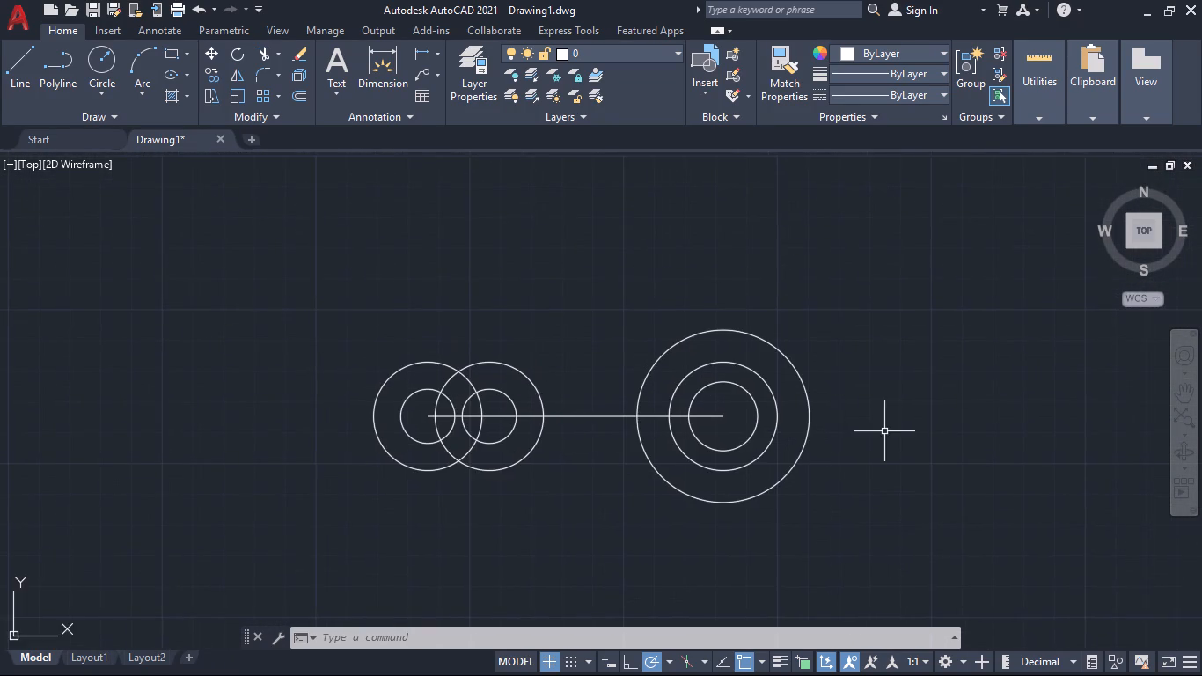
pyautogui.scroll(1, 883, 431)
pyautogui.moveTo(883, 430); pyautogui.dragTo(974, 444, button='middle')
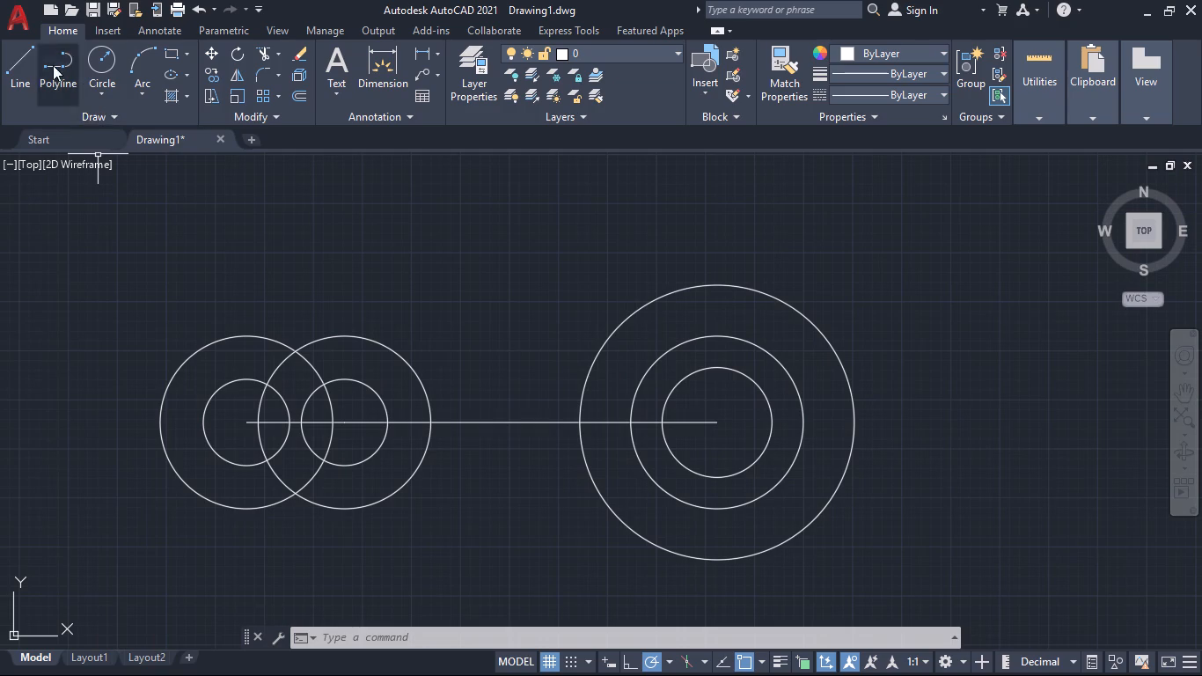
# Draw a 48 mm vertical line up from the leftmost circles' centre, continuing with a 100 mm horizontal line to the right.
pyautogui.click(15, 60)
pyautogui.click(247, 427)
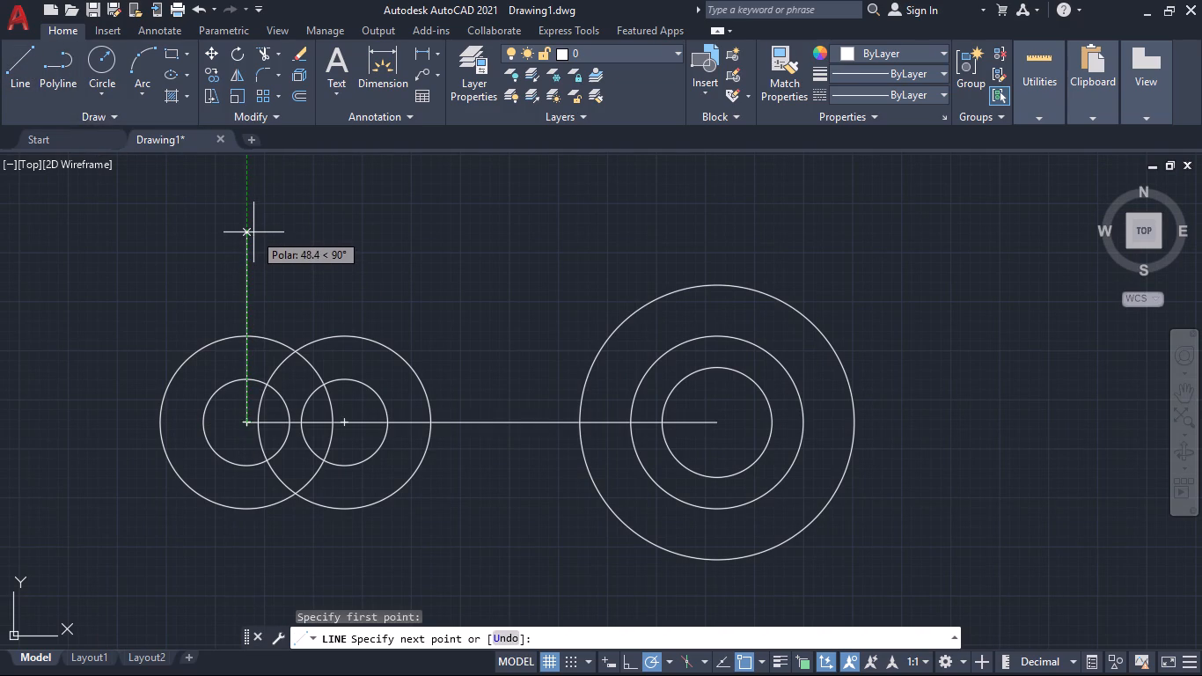
pyautogui.write('48')
pyautogui.press('Return')
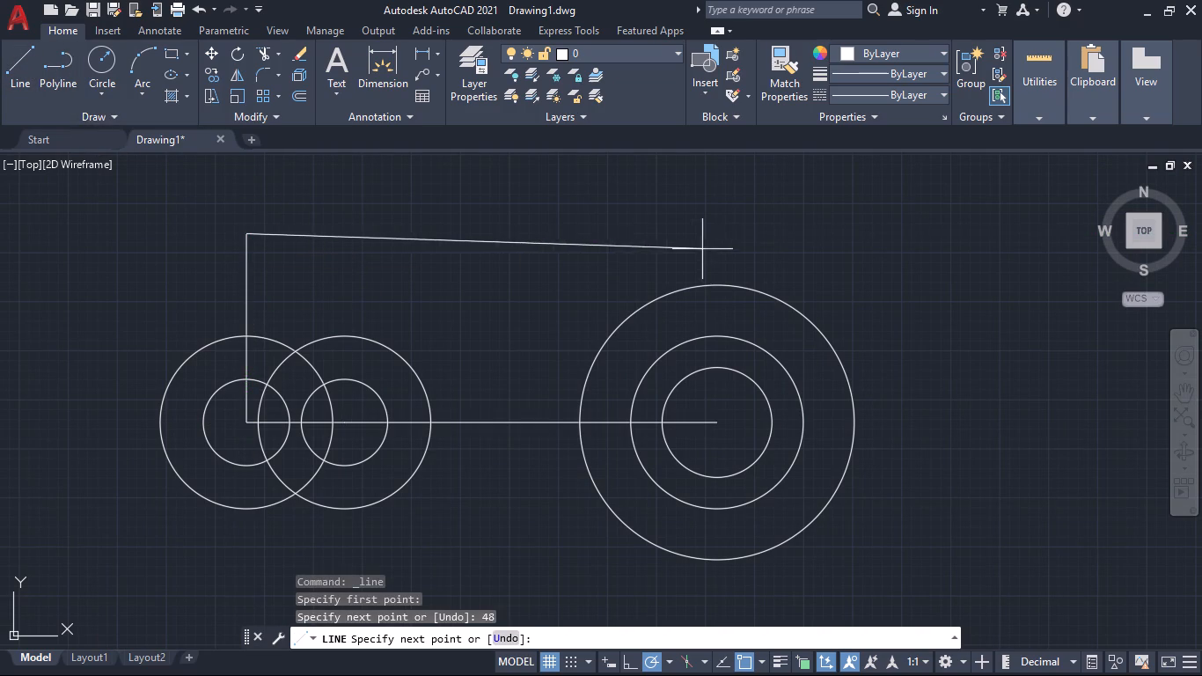
pyautogui.write('100')
pyautogui.press('Return')
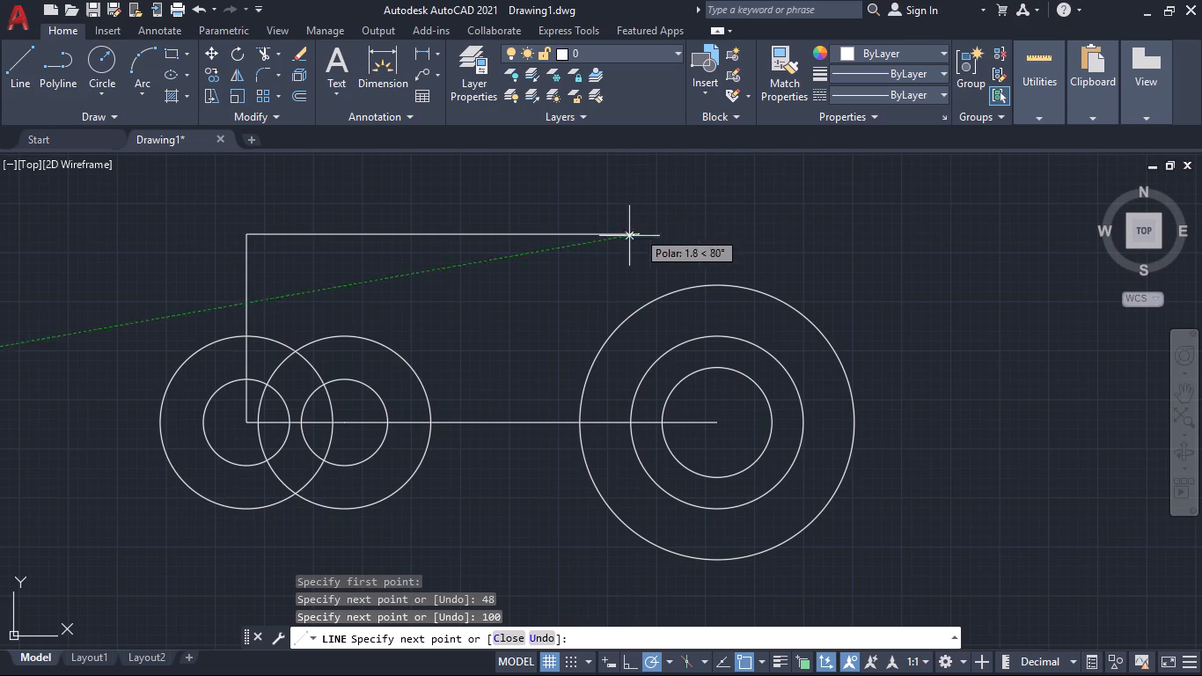
pyautogui.press('space')
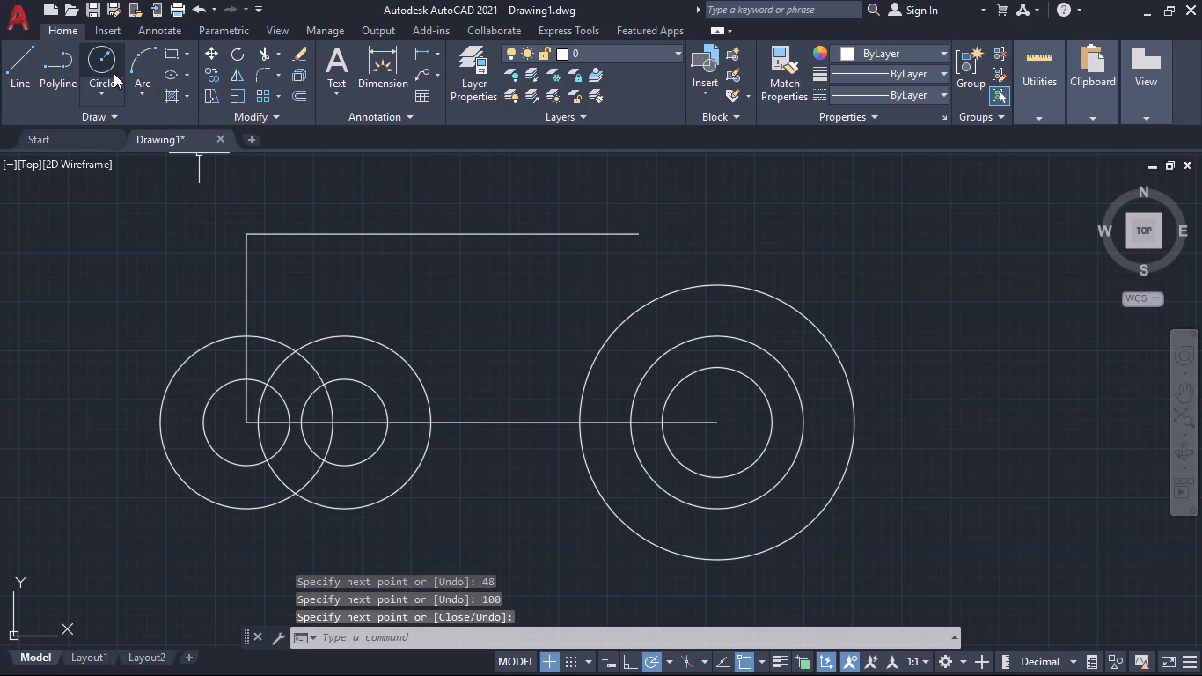
# Draw two concentric circles with radii of 11 mm and 20 mm centred on the 100 mm line's right endpoint.
pyautogui.click(111, 70)
pyautogui.click(636, 233)
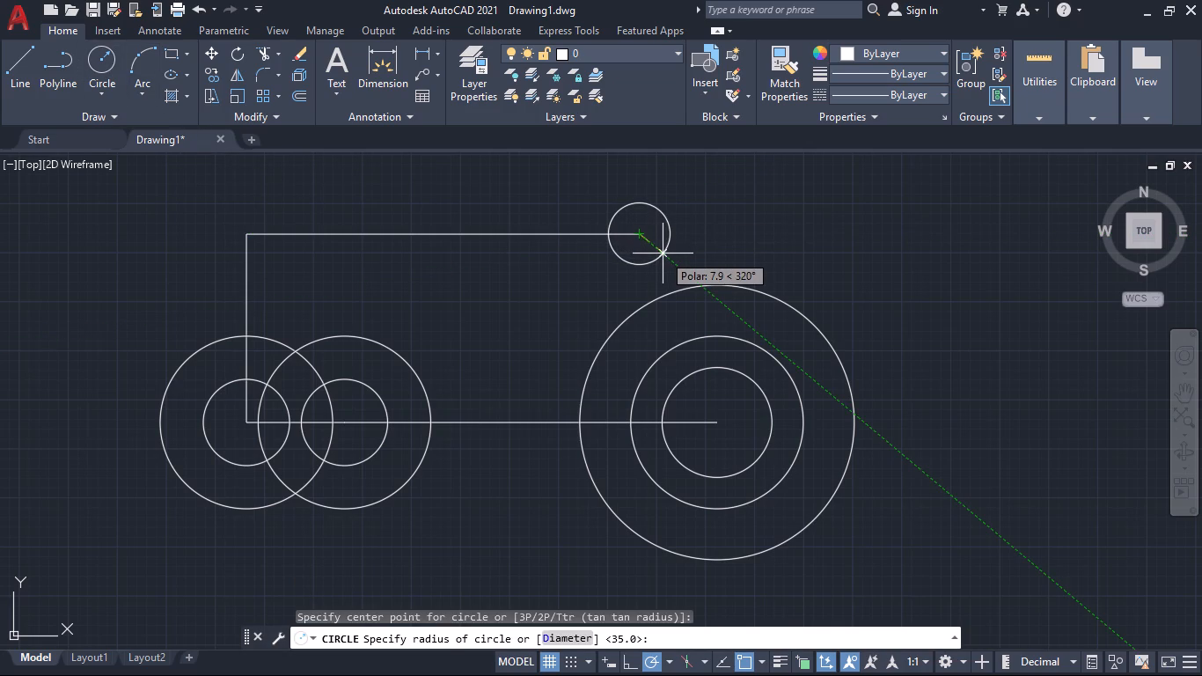
pyautogui.write('11')
pyautogui.press('Return')
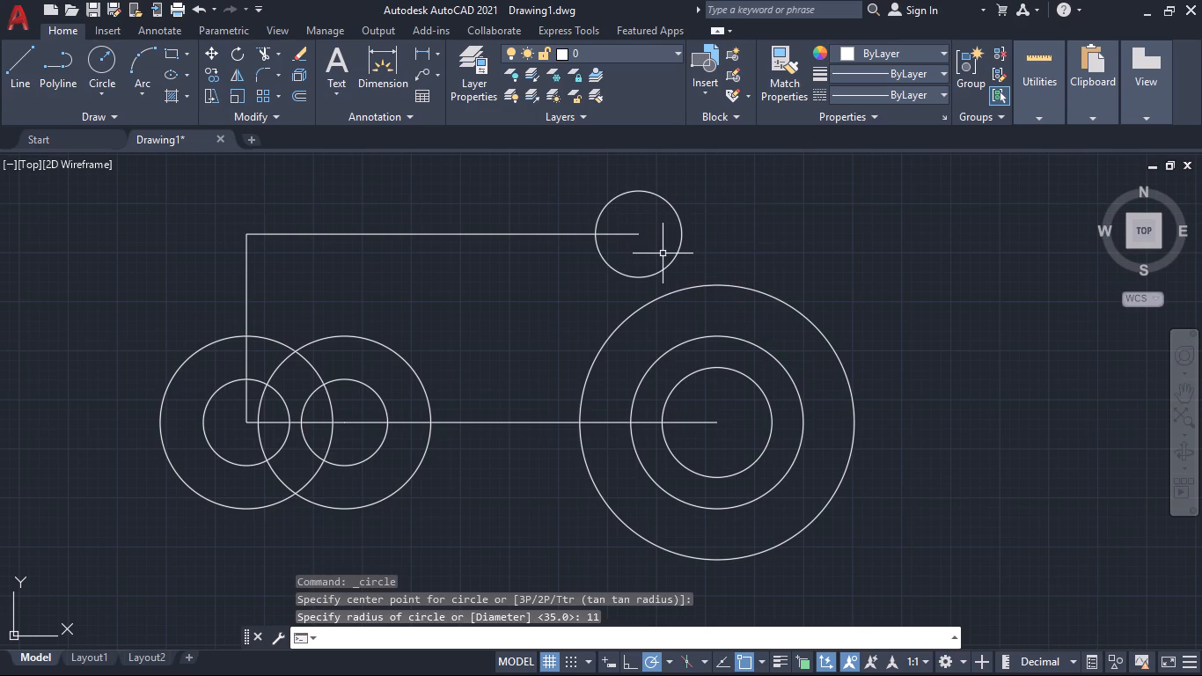
pyautogui.click(106, 55)
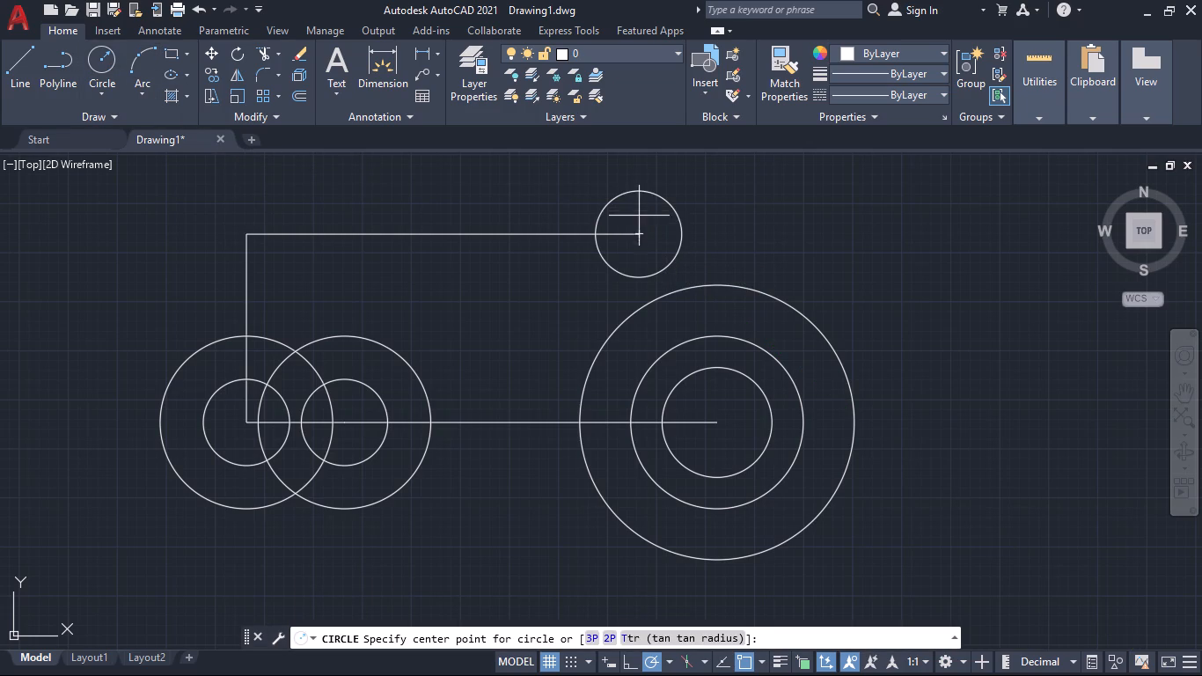
pyautogui.click(641, 230)
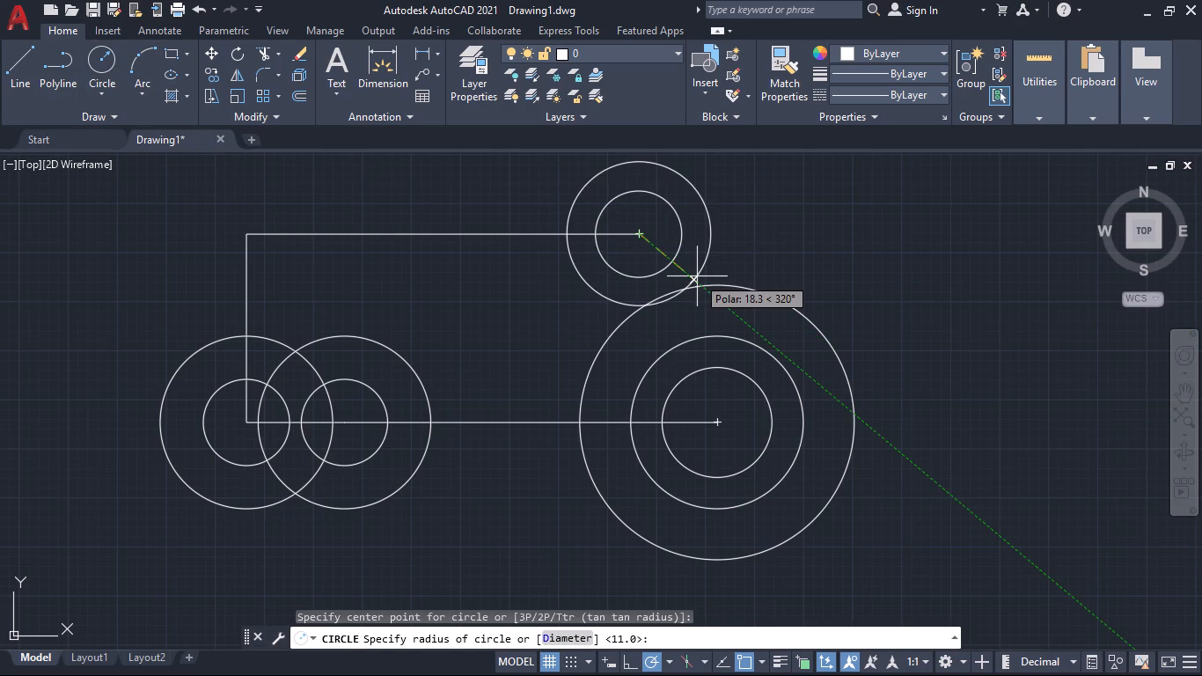
pyautogui.write('20')
pyautogui.press('Return')
# Draw a 90 mm radius circle centred on the 95 mm line's right endpoint.
pyautogui.click(115, 61)
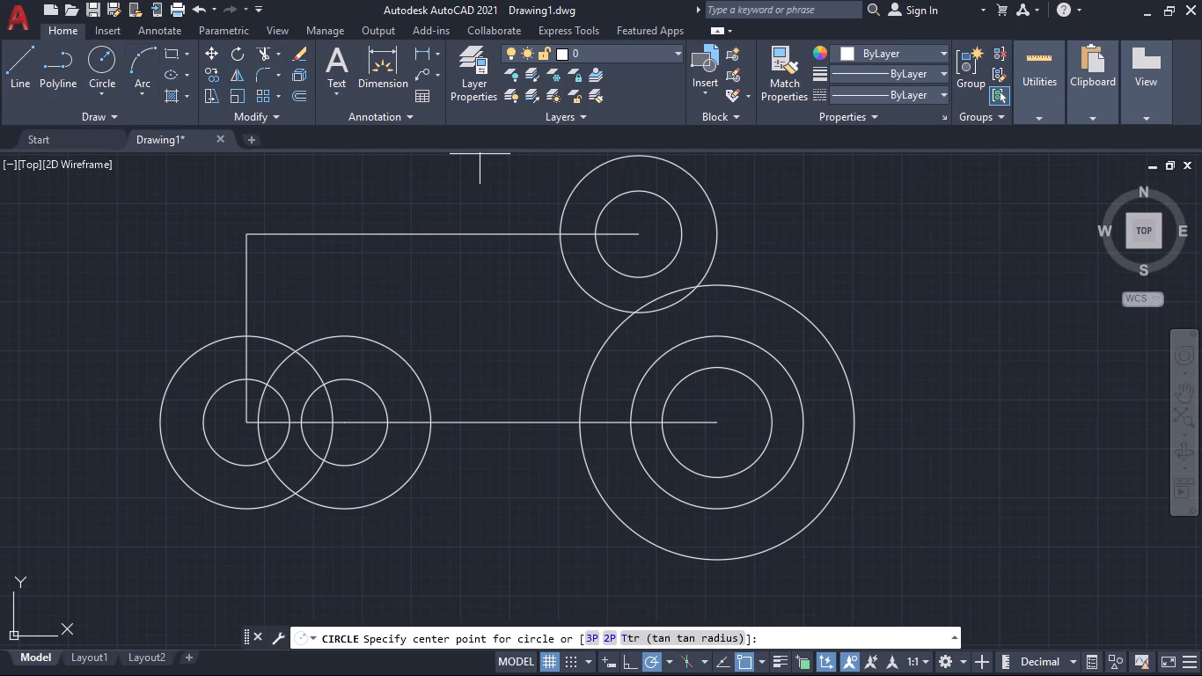
pyautogui.moveTo(508, 342); pyautogui.dragTo(448, 439, button='middle')
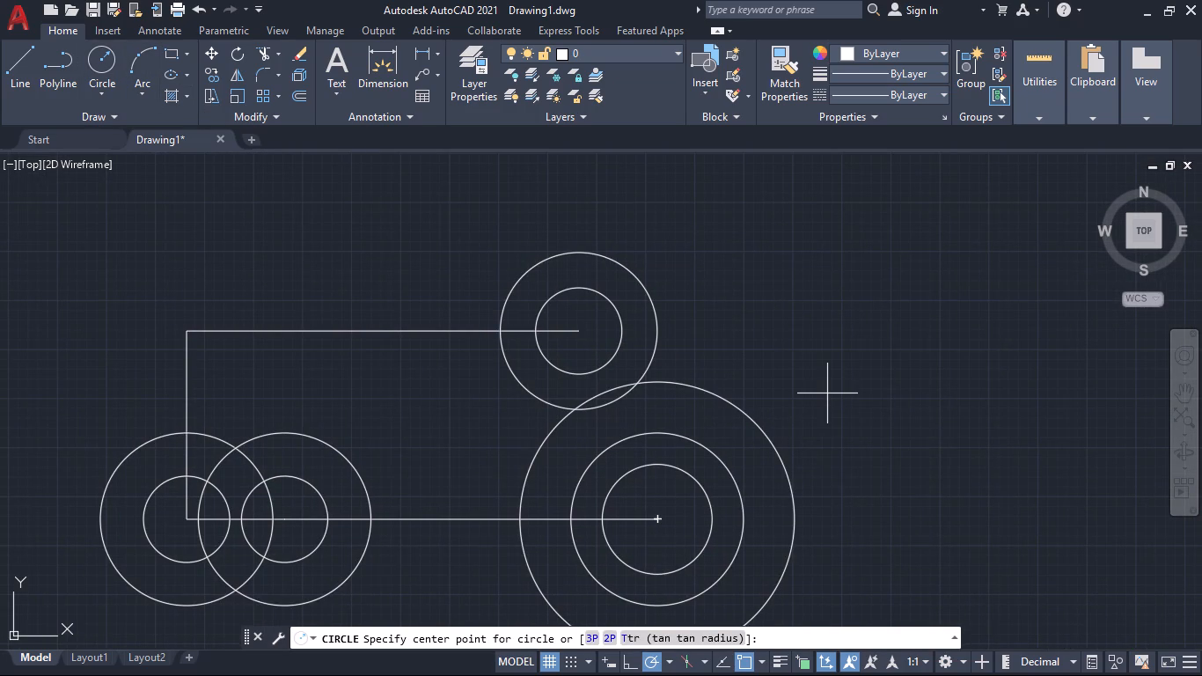
pyautogui.moveTo(828, 386); pyautogui.dragTo(733, 348, button='middle')
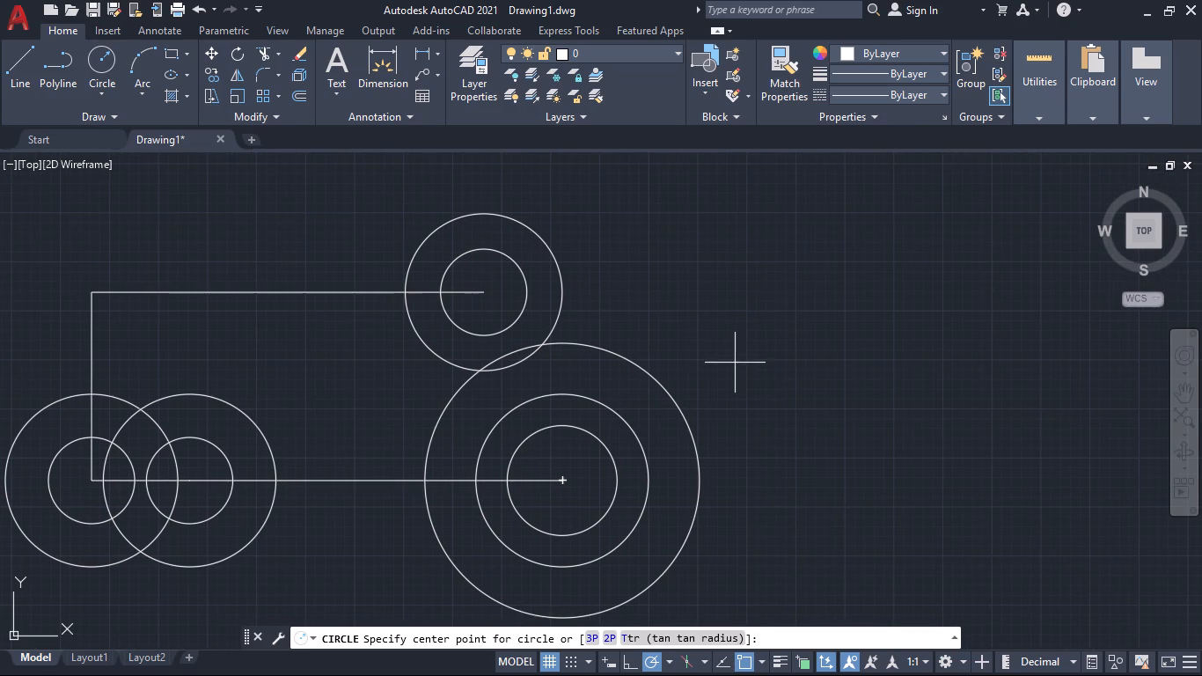
pyautogui.click(566, 475)
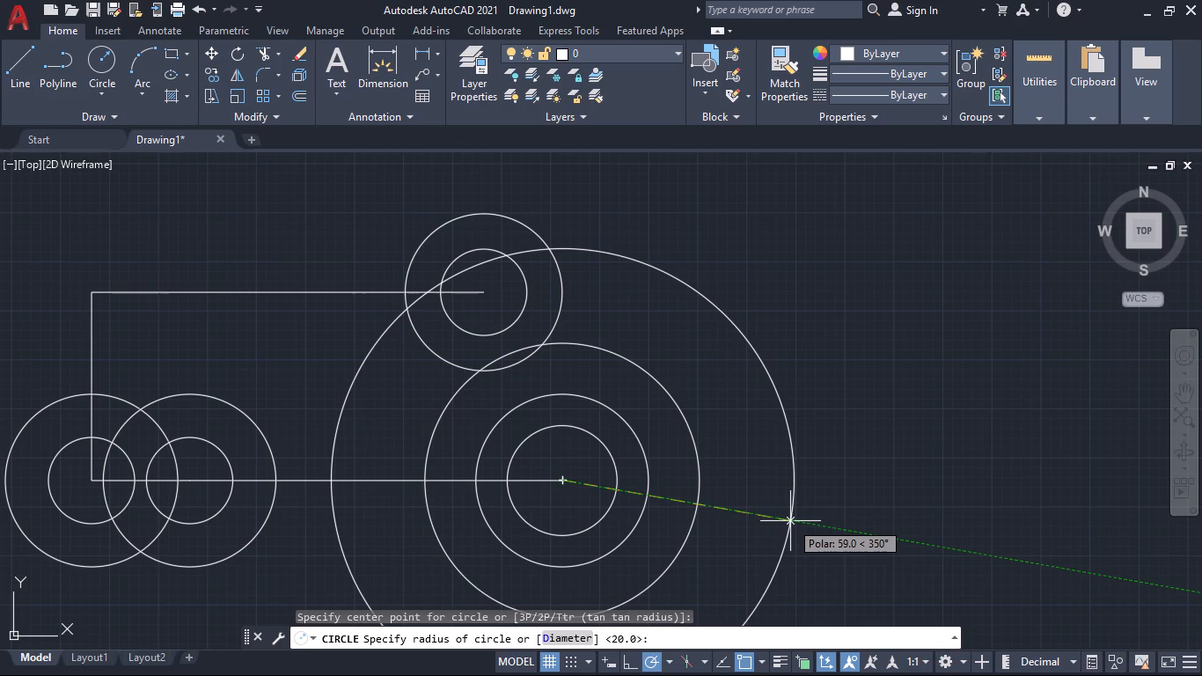
pyautogui.write('90')
pyautogui.press('Return')
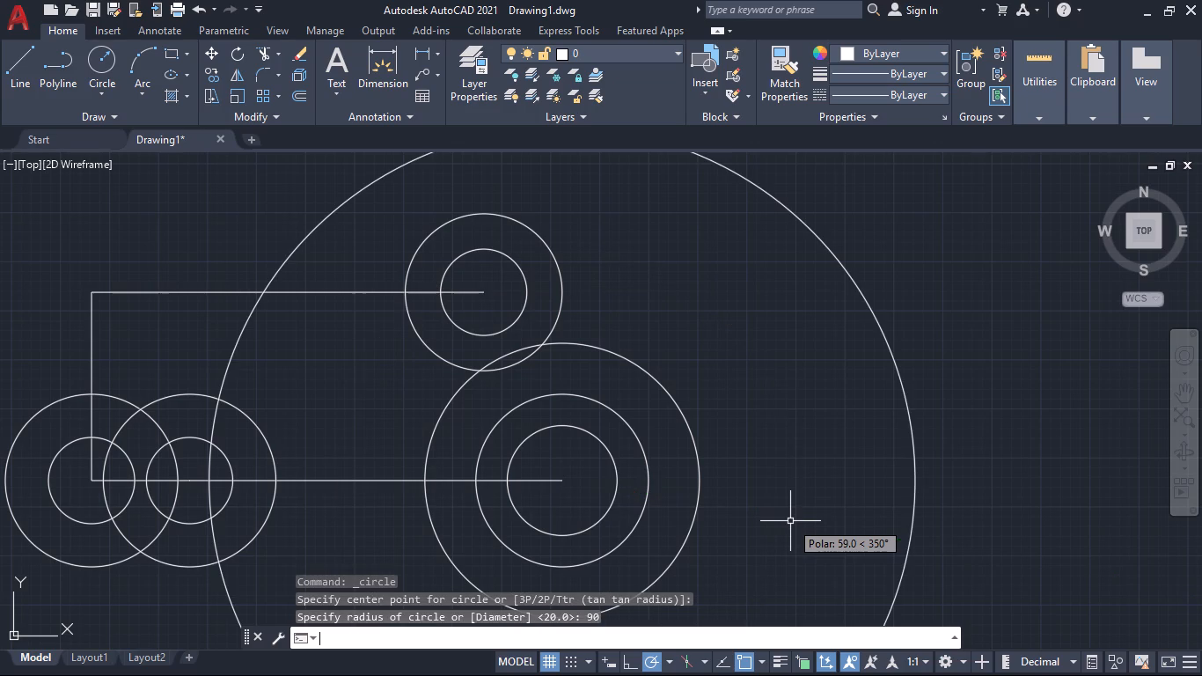
# Draw a 90 mm horizontal line extending right from the 90 mm radius circle's centre.
pyautogui.scroll(-2, 752, 489)
pyautogui.moveTo(745, 443); pyautogui.dragTo(723, 413, button='middle')
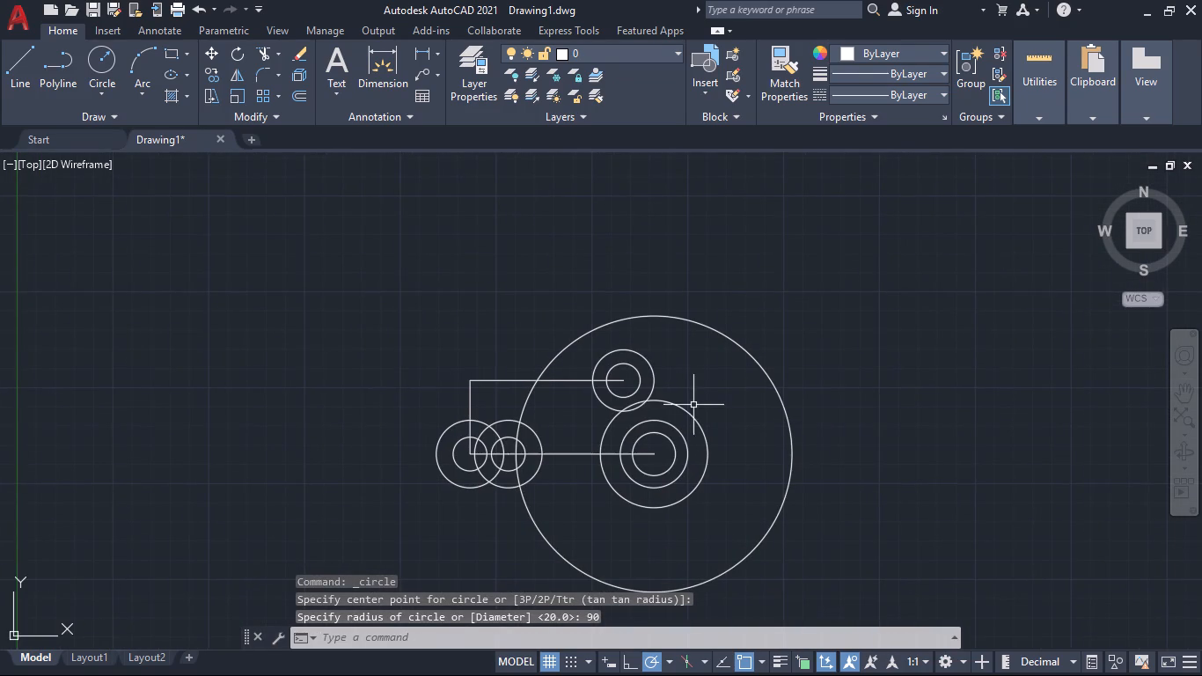
pyautogui.click(101, 55)
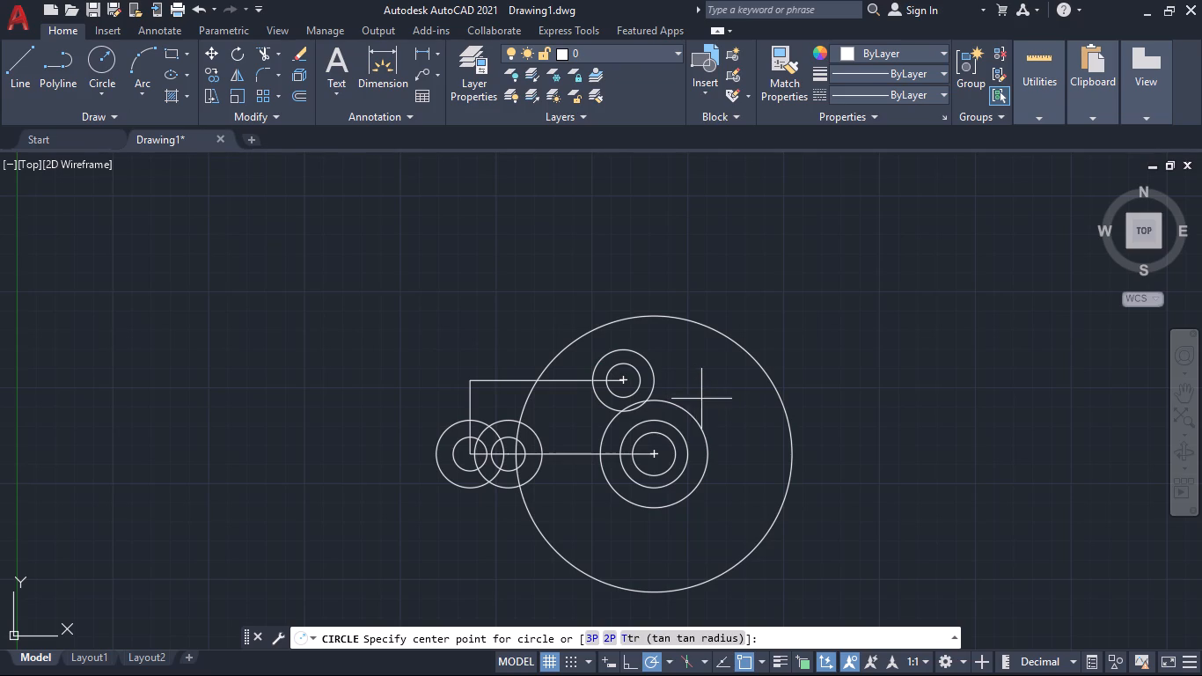
pyautogui.click(15, 68)
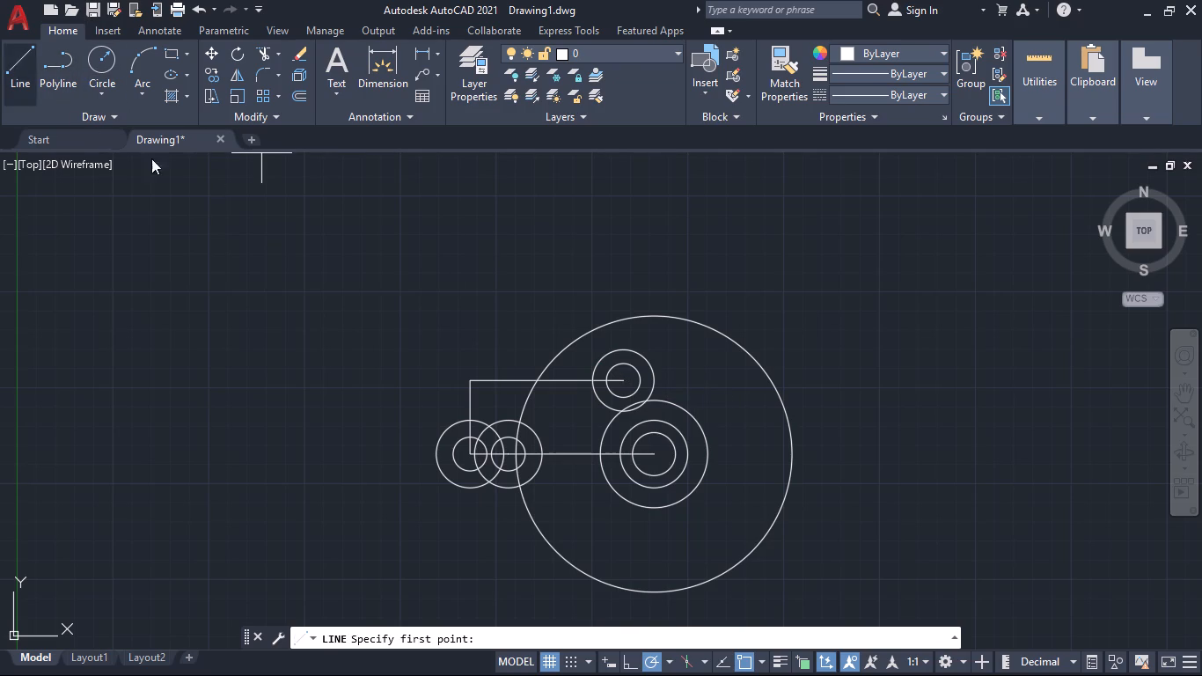
pyautogui.click(656, 452)
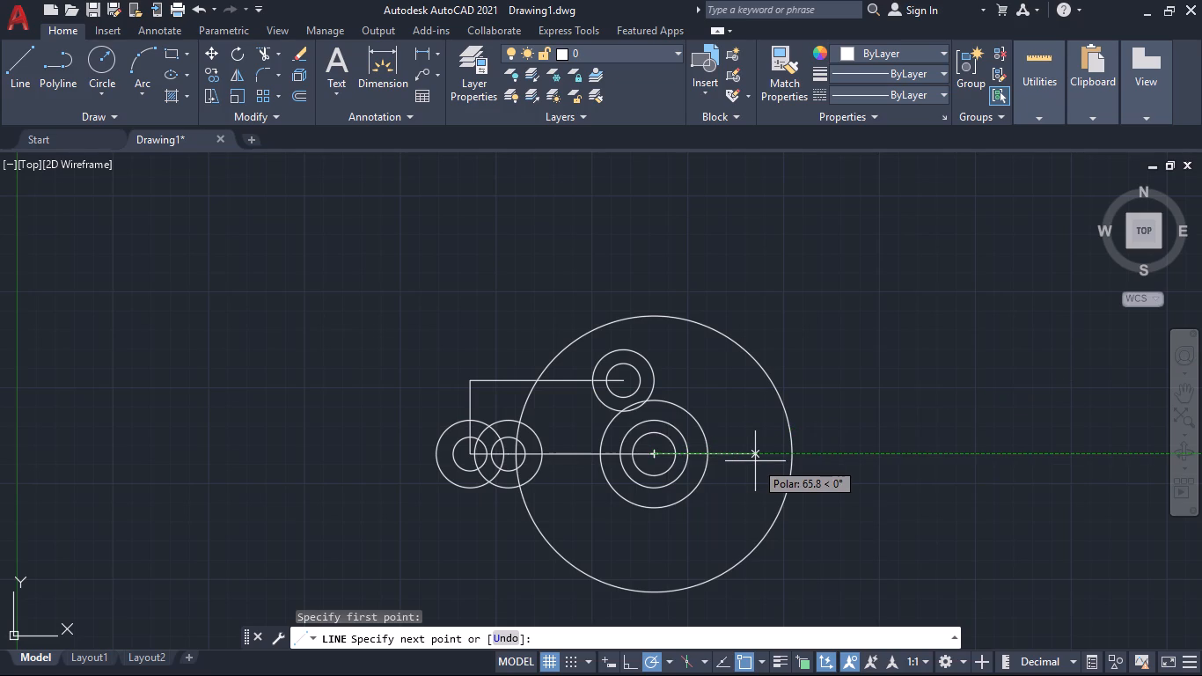
pyautogui.write('90')
pyautogui.press('Return')
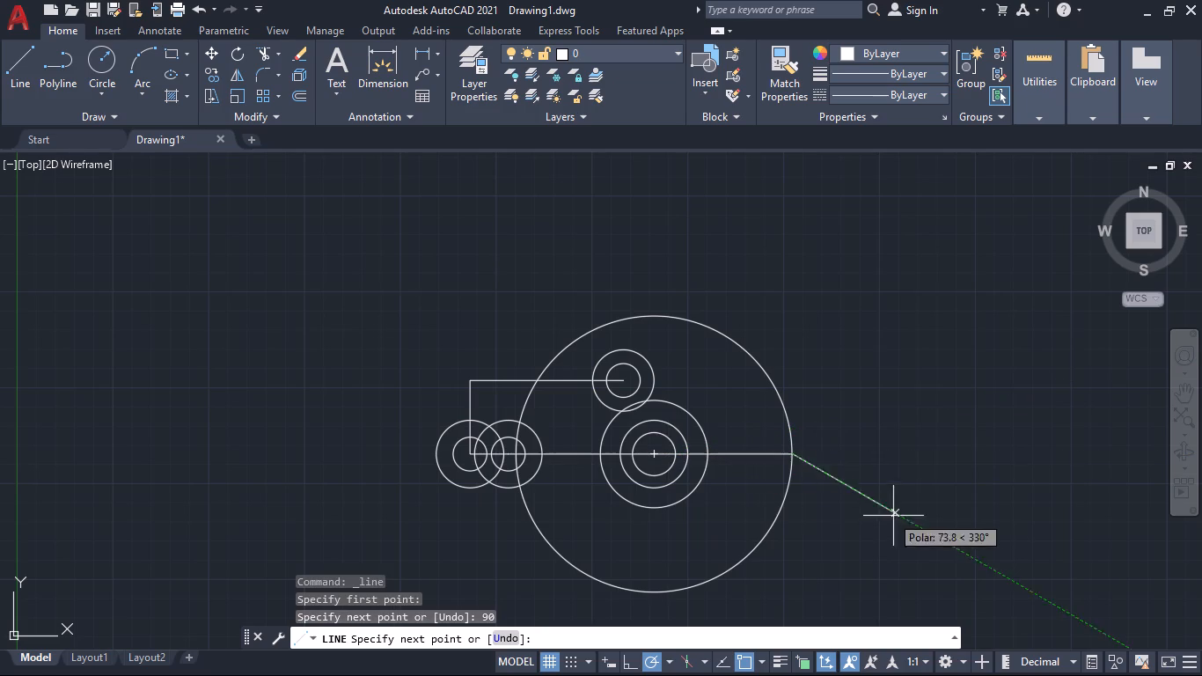
pyautogui.scroll(3, 786, 489)
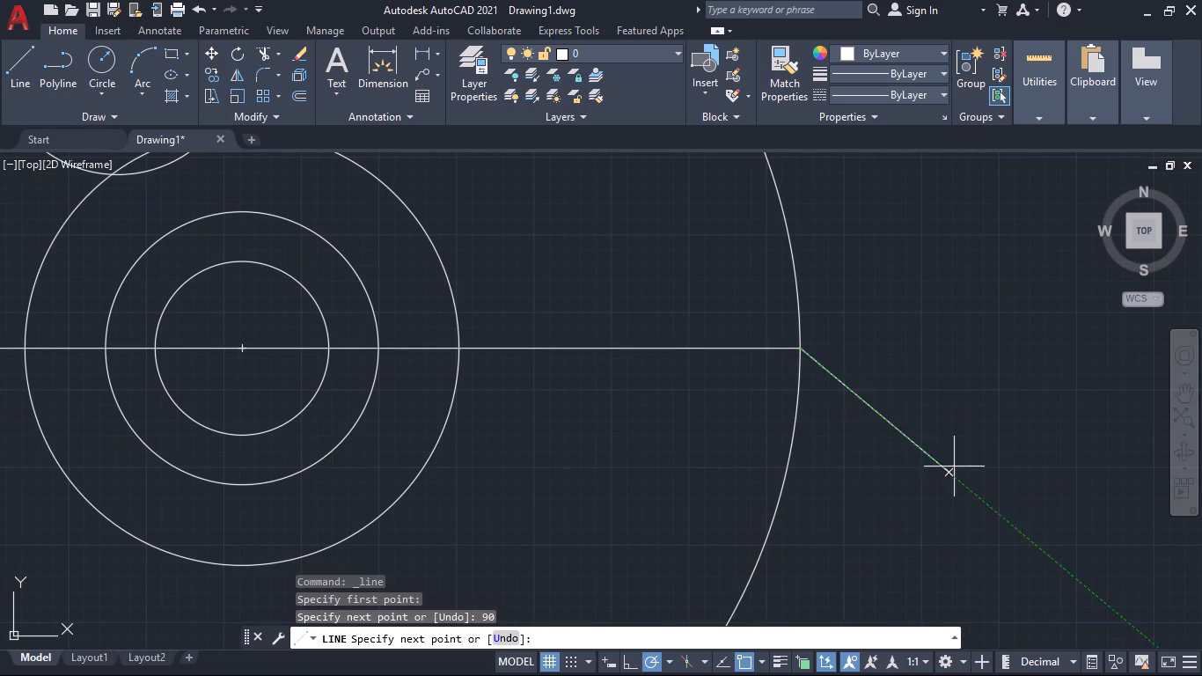
pyautogui.press('space')
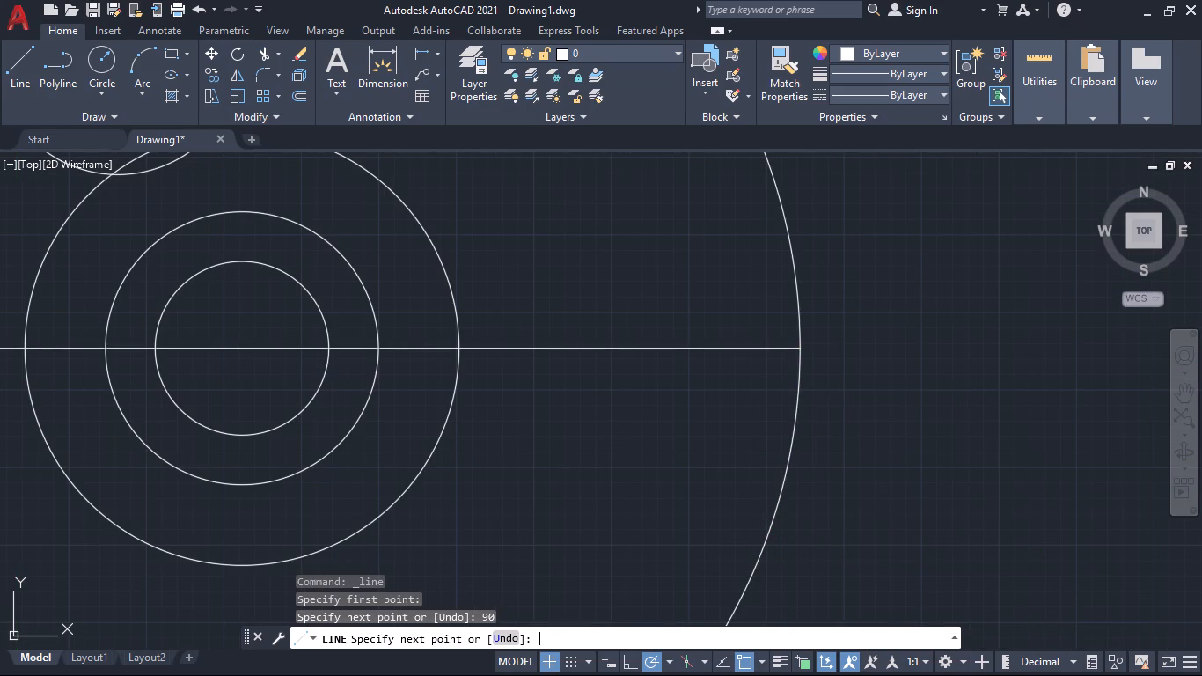
# Draw a 22 mm radius circle centred on the 90 mm line's right endpoint.
pyautogui.click(108, 58)
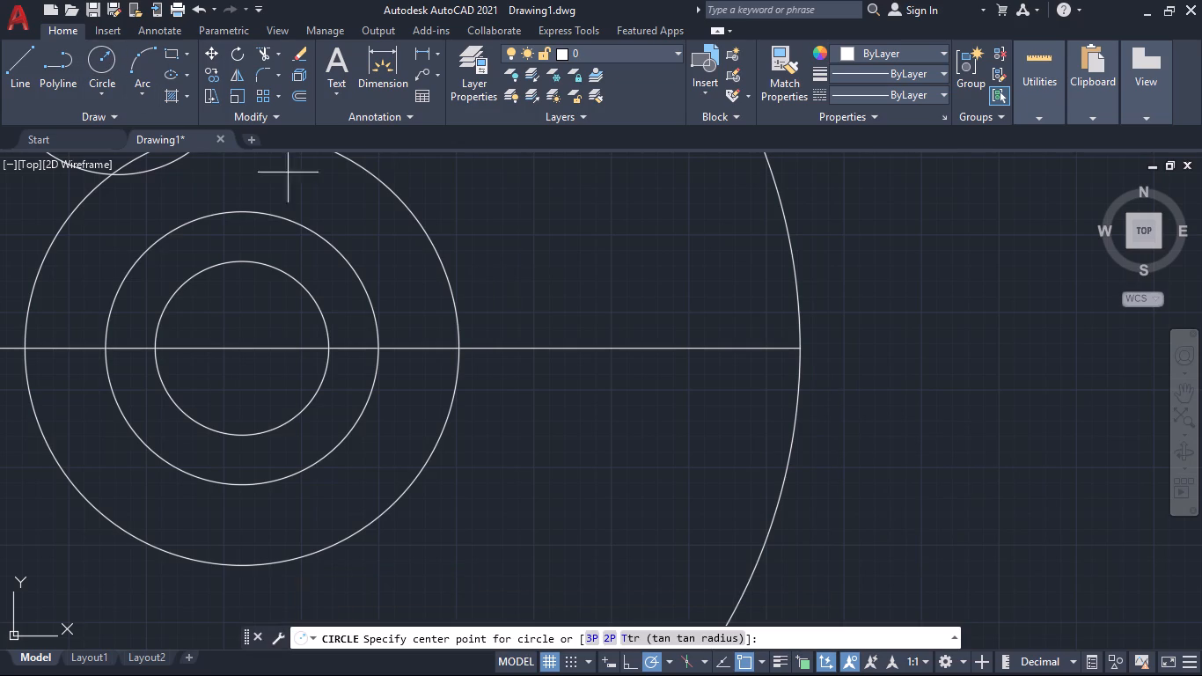
pyautogui.click(798, 348)
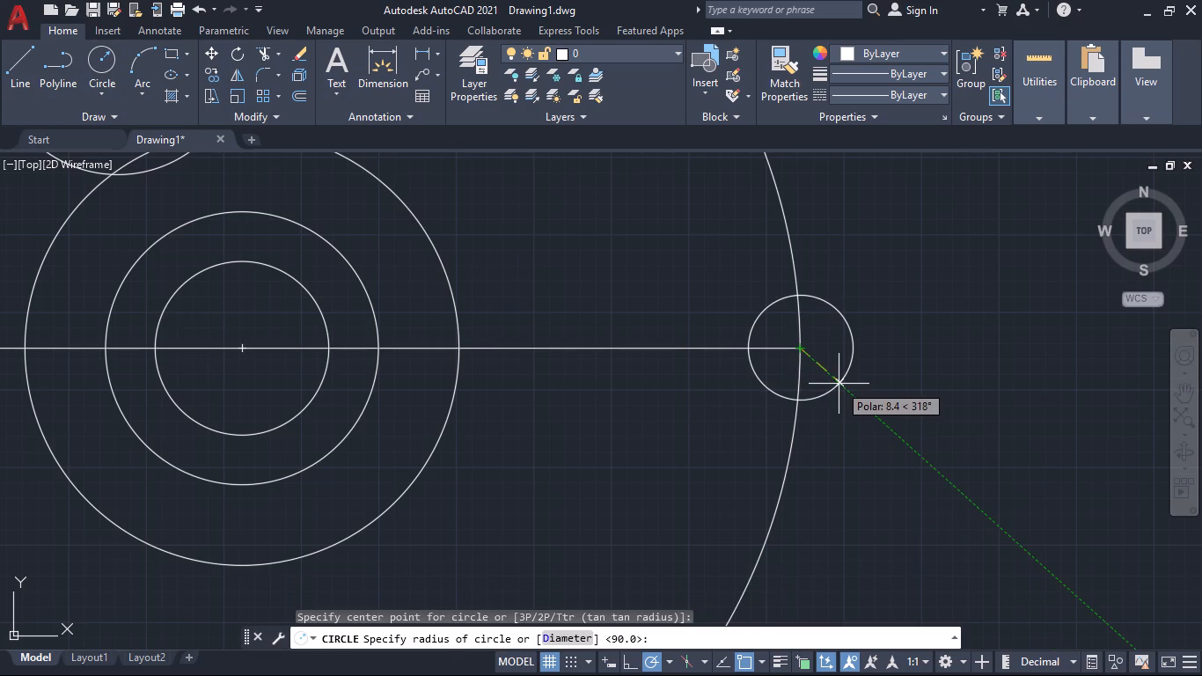
pyautogui.write('22')
pyautogui.press('Return')
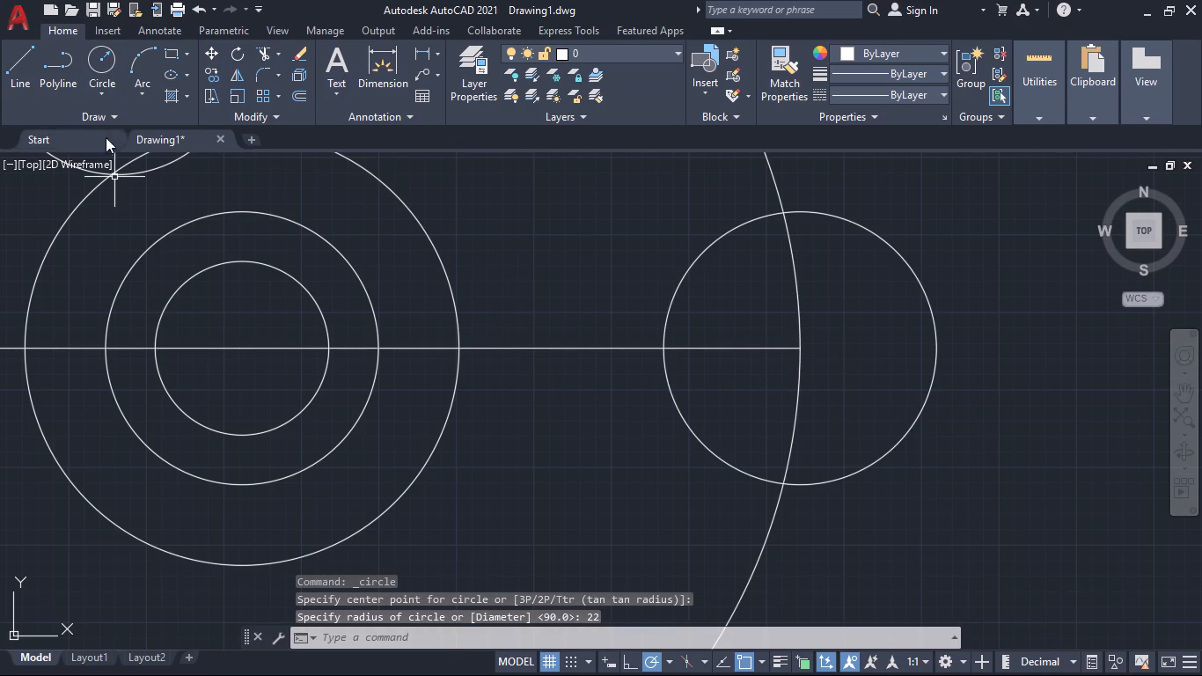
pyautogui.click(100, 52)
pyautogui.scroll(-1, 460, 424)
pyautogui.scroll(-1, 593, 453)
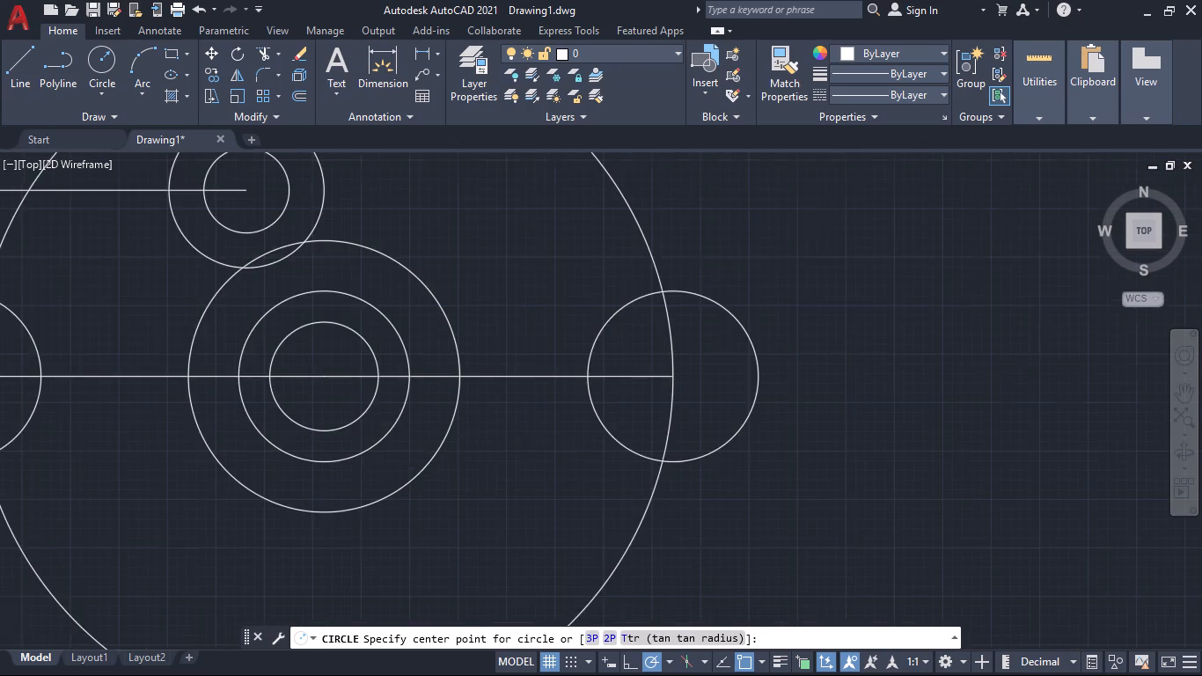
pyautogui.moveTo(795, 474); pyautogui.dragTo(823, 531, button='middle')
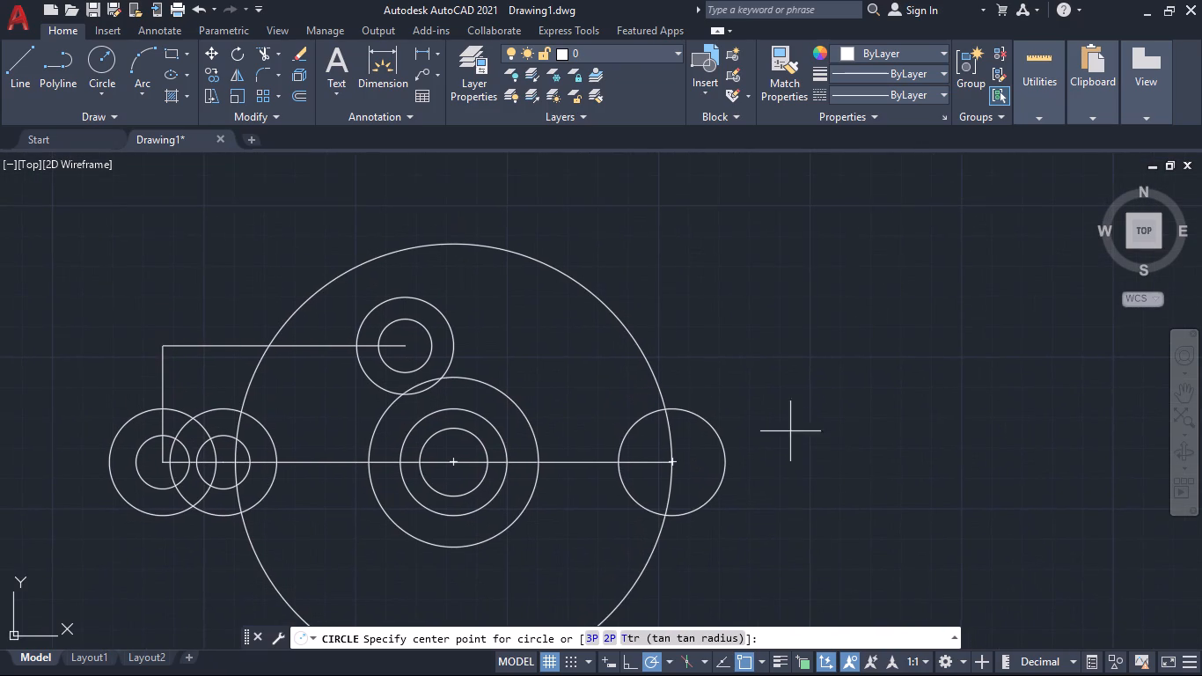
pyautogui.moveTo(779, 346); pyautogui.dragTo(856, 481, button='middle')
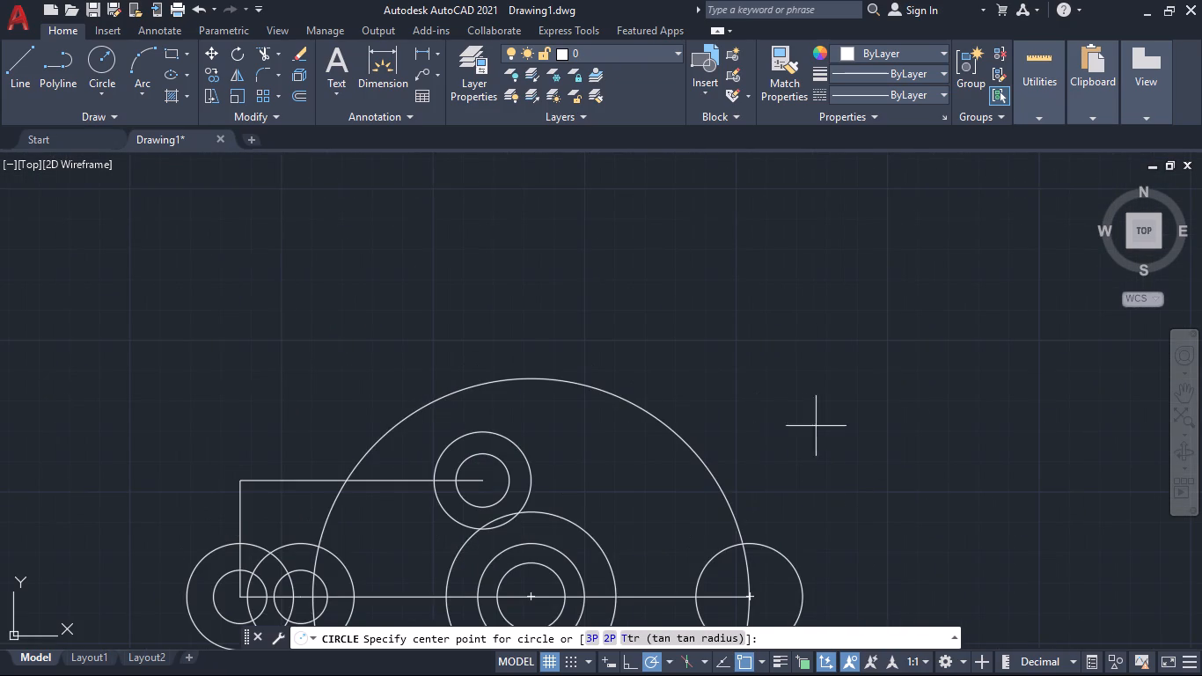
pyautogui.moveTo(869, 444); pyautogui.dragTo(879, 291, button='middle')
# Draw a line at 40° from the 90 mm radius circle's centre, extending up and right beyond that circle.
pyautogui.click(15, 55)
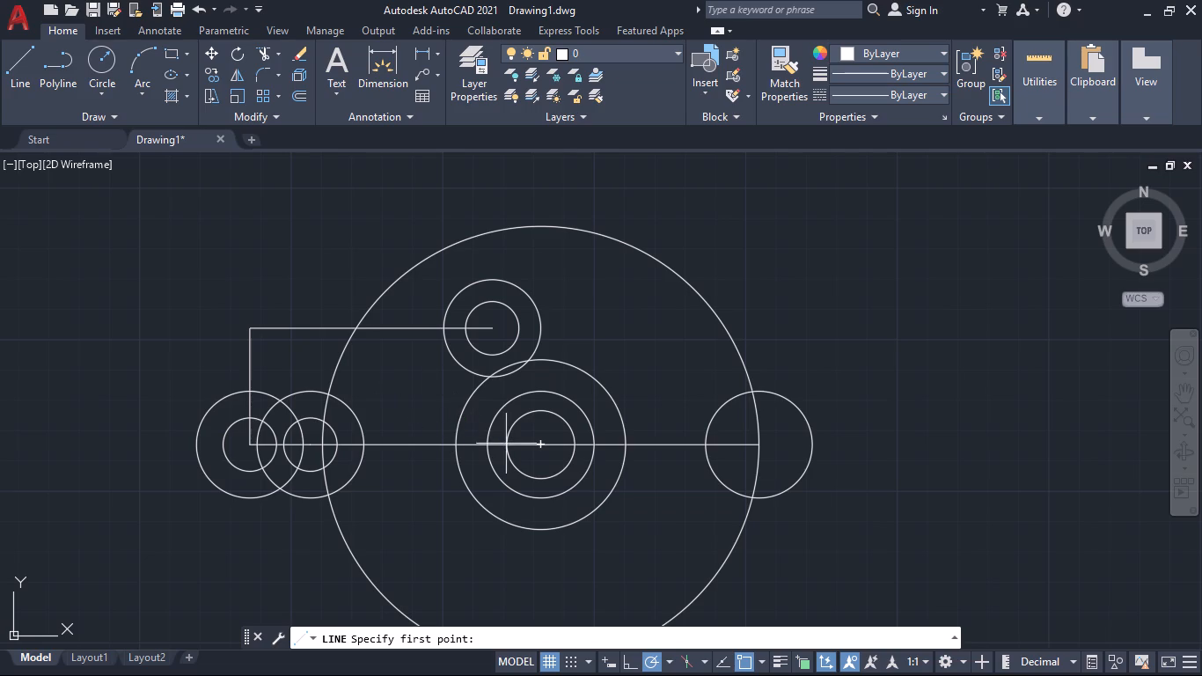
pyautogui.click(539, 442)
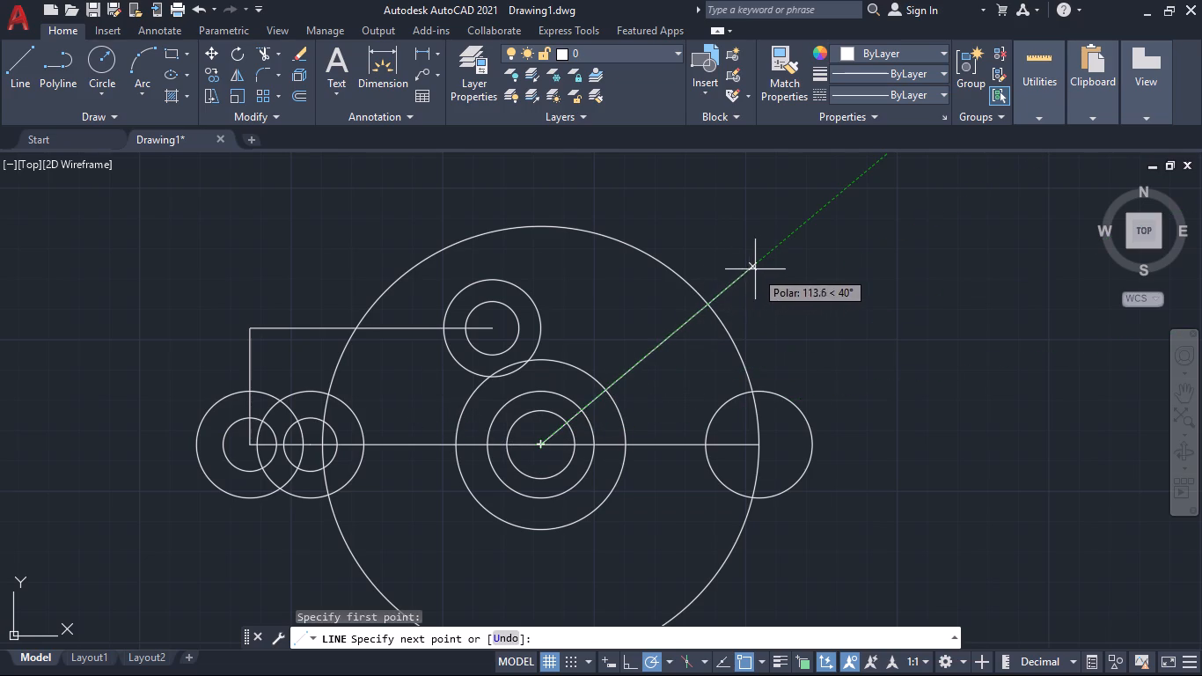
pyautogui.click(793, 232)
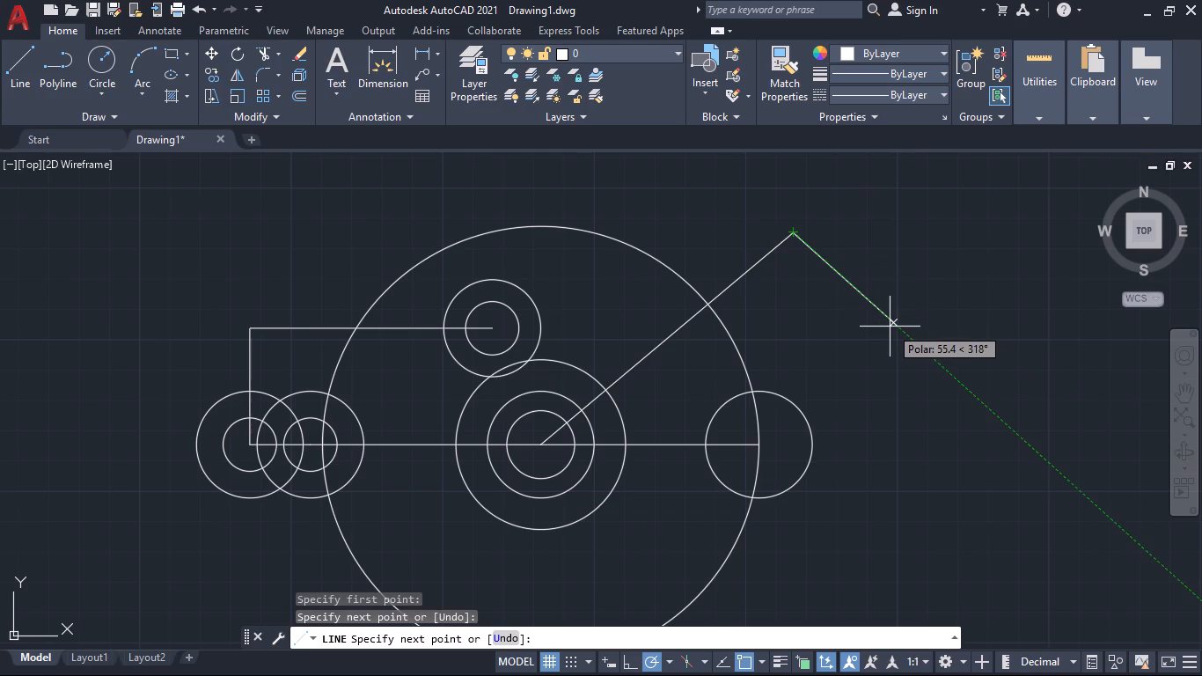
pyautogui.press('space')
# Draw a horizontal line about 70 mm long extending right from the 22 mm radius circle's centre.
pyautogui.press('space')
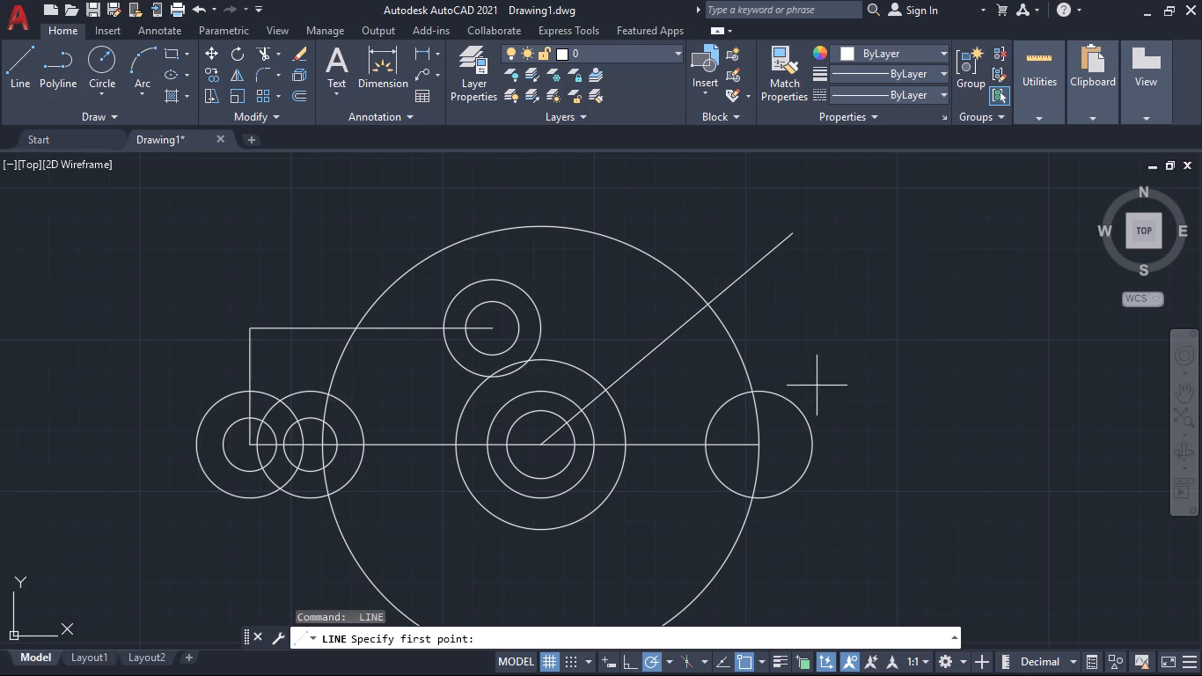
pyautogui.click(761, 445)
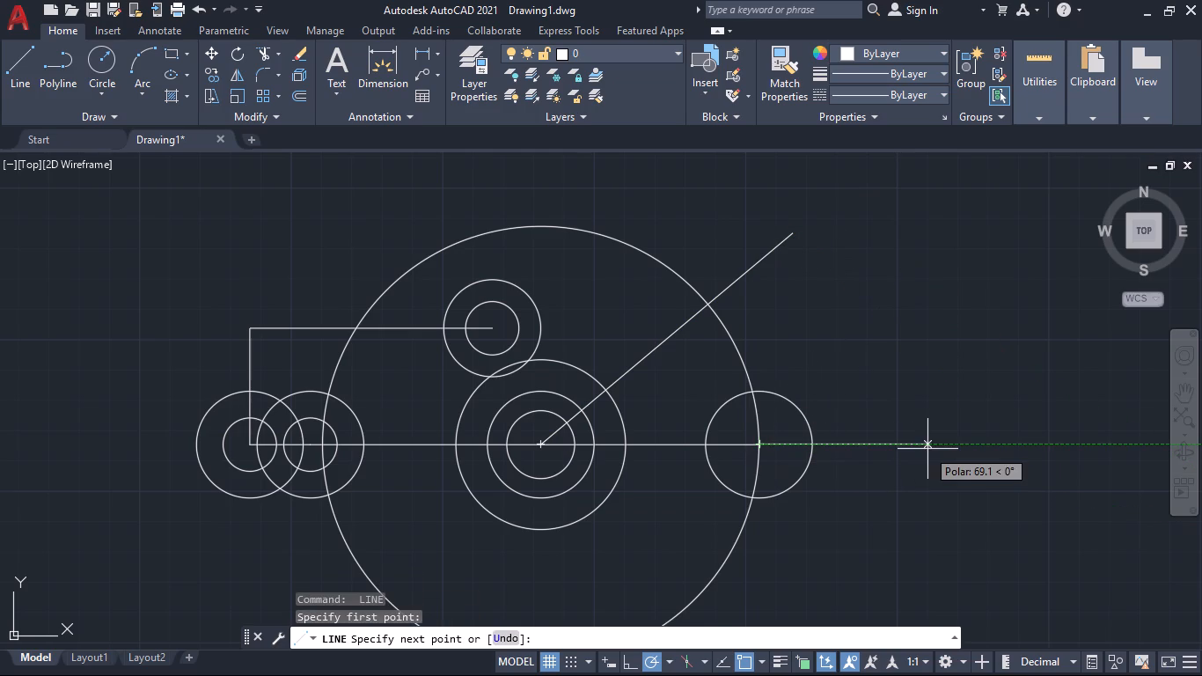
pyautogui.click(929, 447)
pyautogui.press('space')
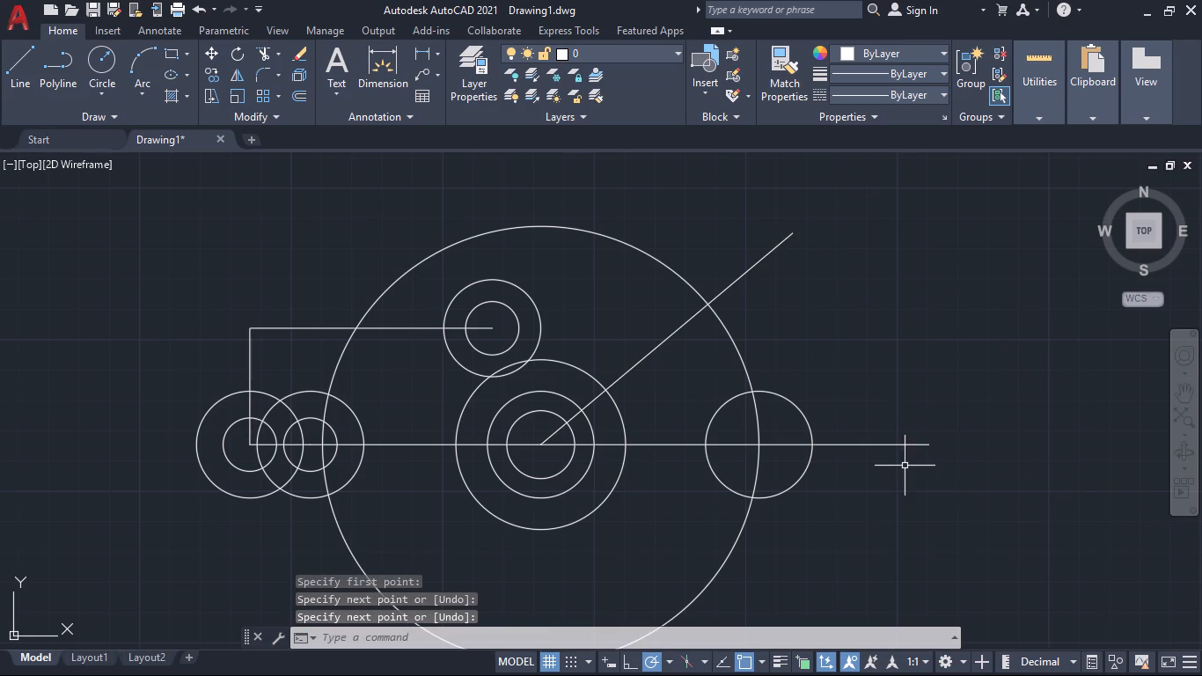
# Draw a 22 mm radius circle centred where the 40° line crosses the 90 mm radius circle.
pyautogui.click(106, 58)
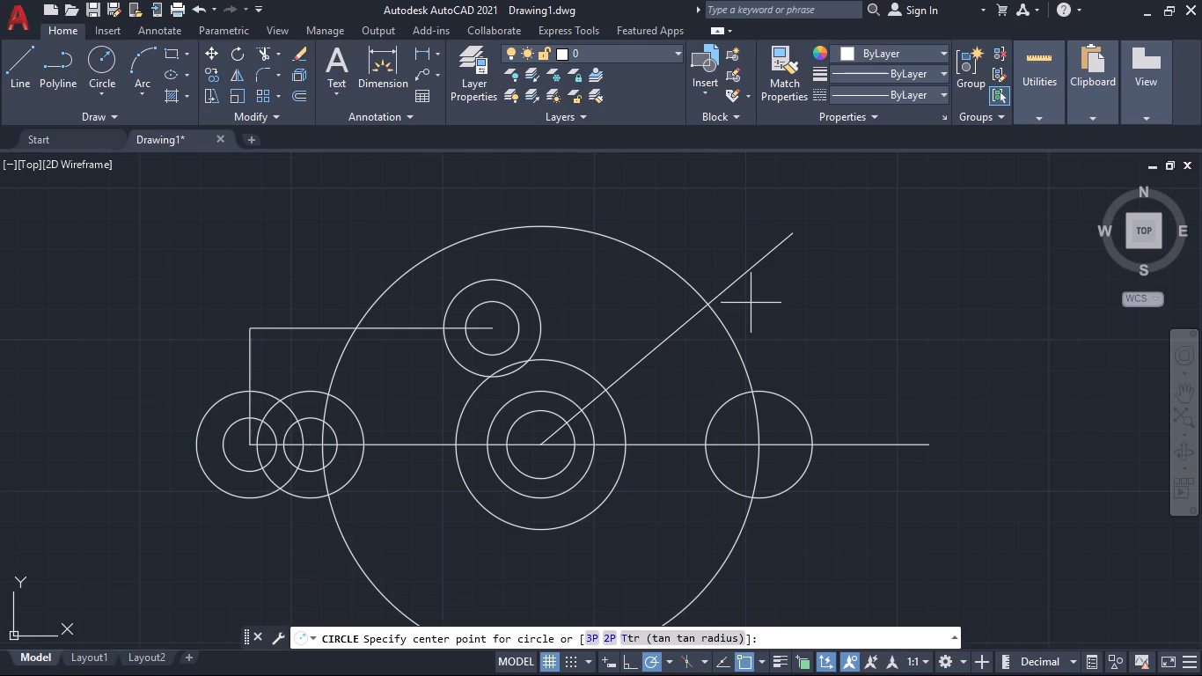
pyautogui.click(707, 301)
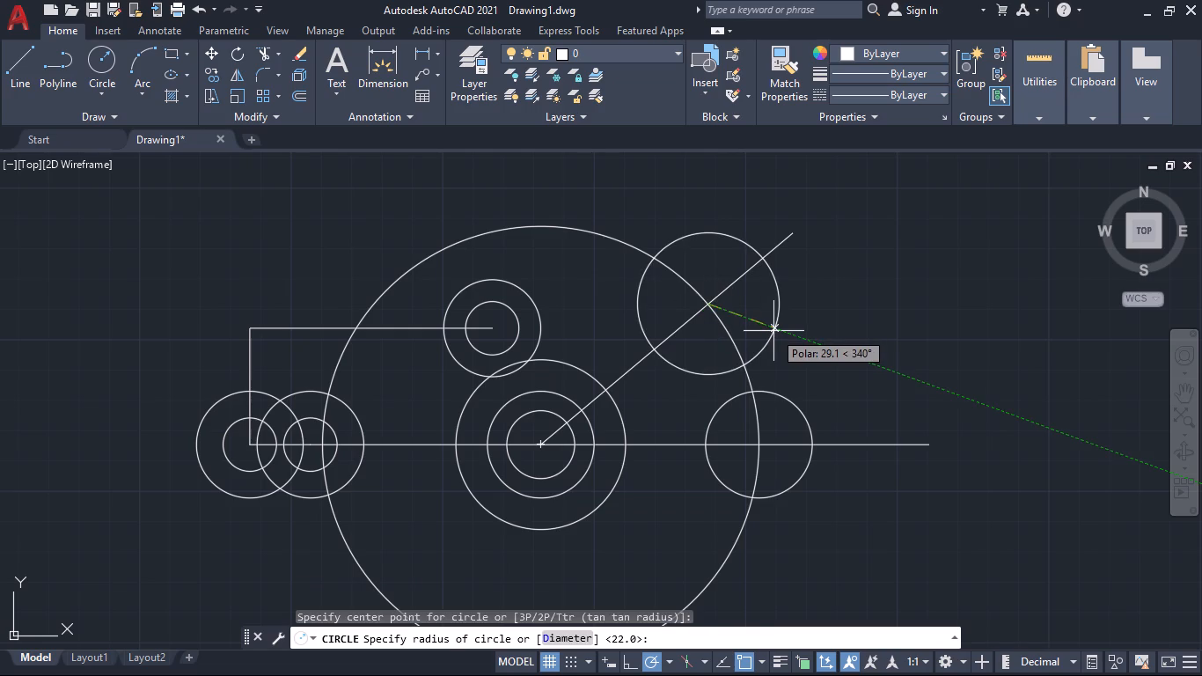
pyautogui.write('22')
pyautogui.press('Return')
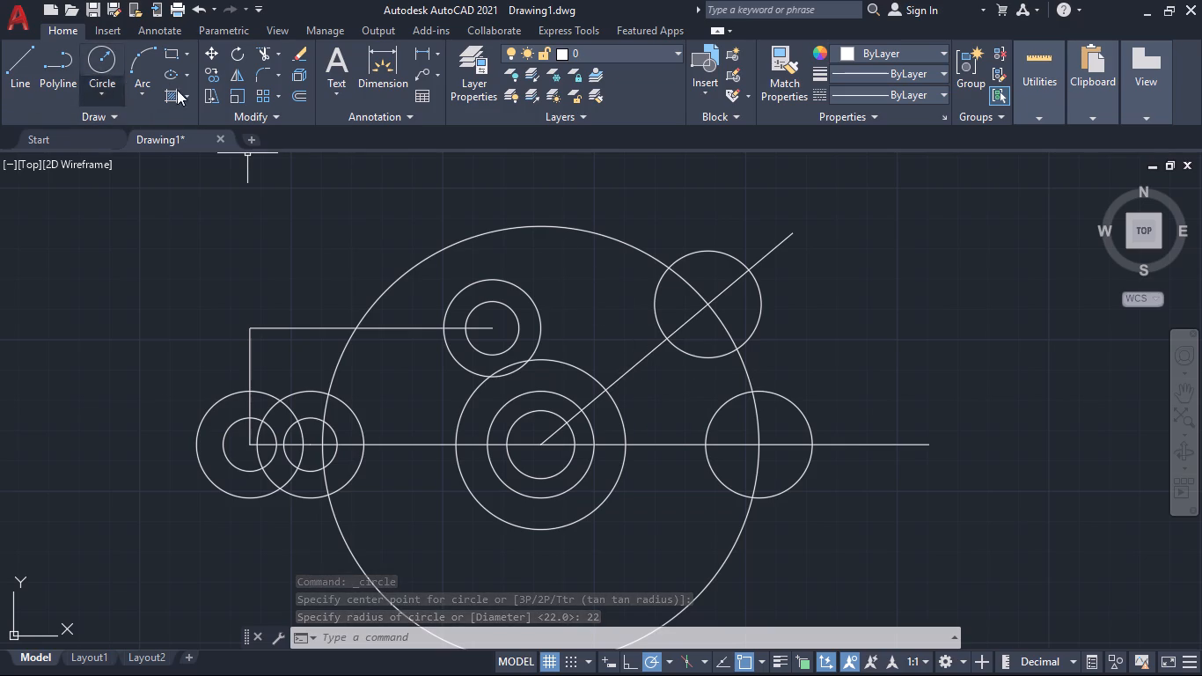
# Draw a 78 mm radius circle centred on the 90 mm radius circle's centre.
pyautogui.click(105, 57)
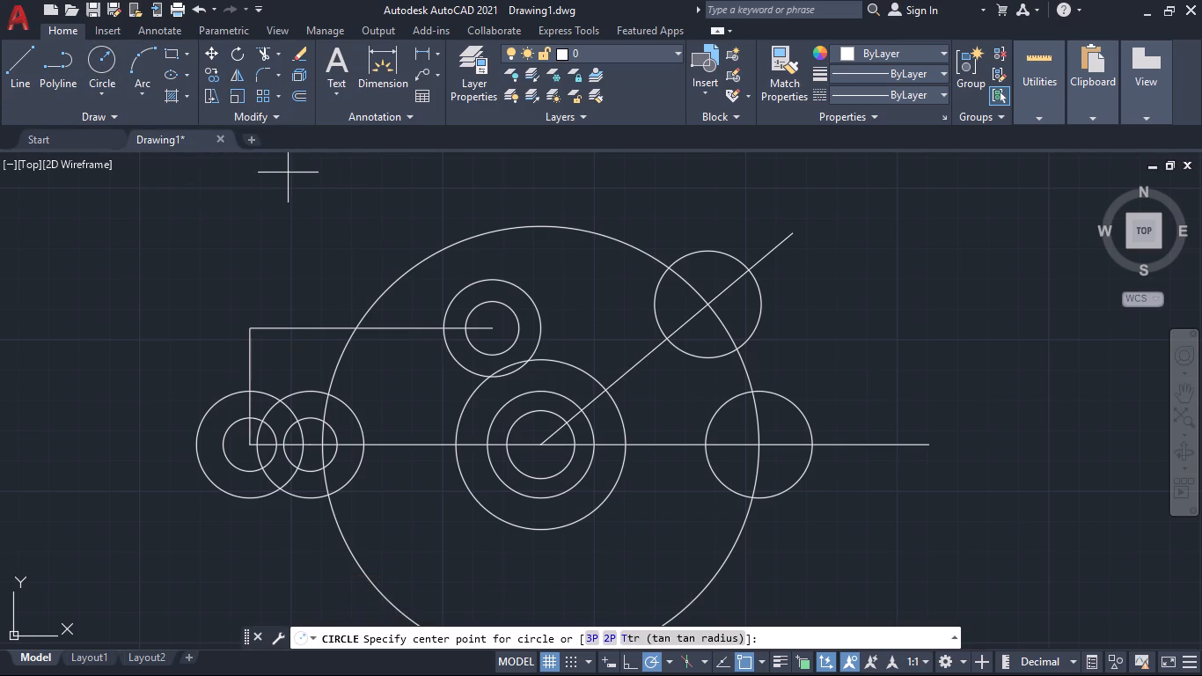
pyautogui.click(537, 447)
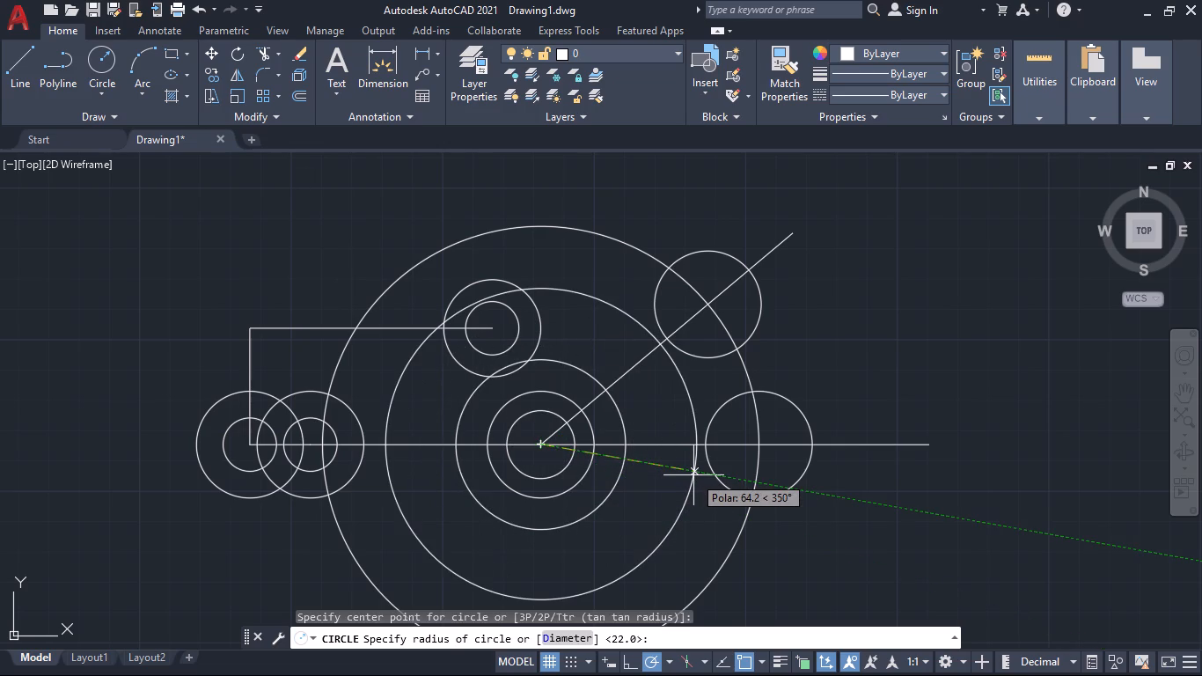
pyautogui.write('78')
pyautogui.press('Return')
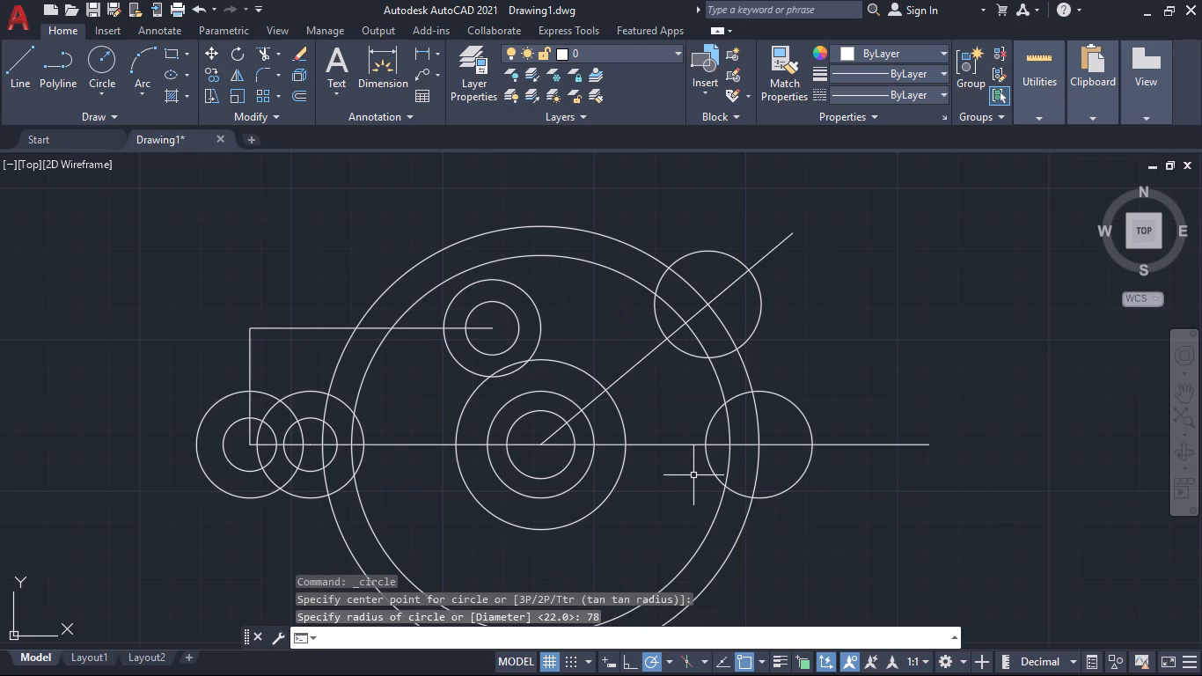
# Draw a 68 mm radius circle centred on the 90 mm radius circle's centre.
pyautogui.click(103, 59)
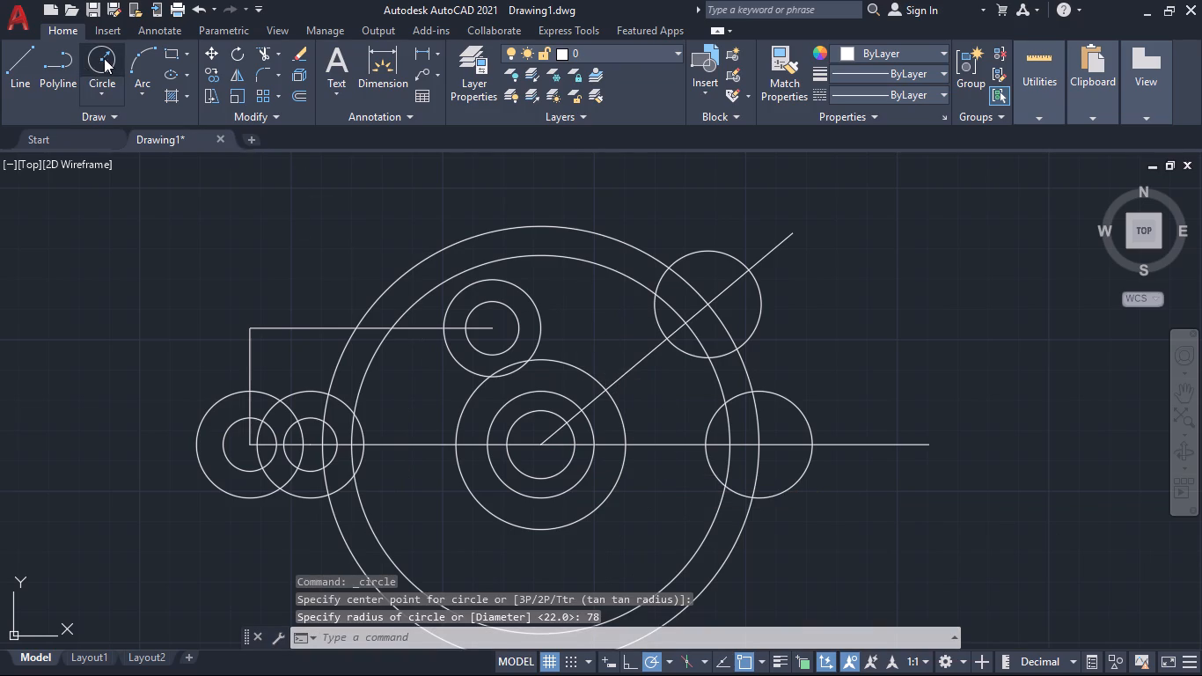
pyautogui.click(539, 440)
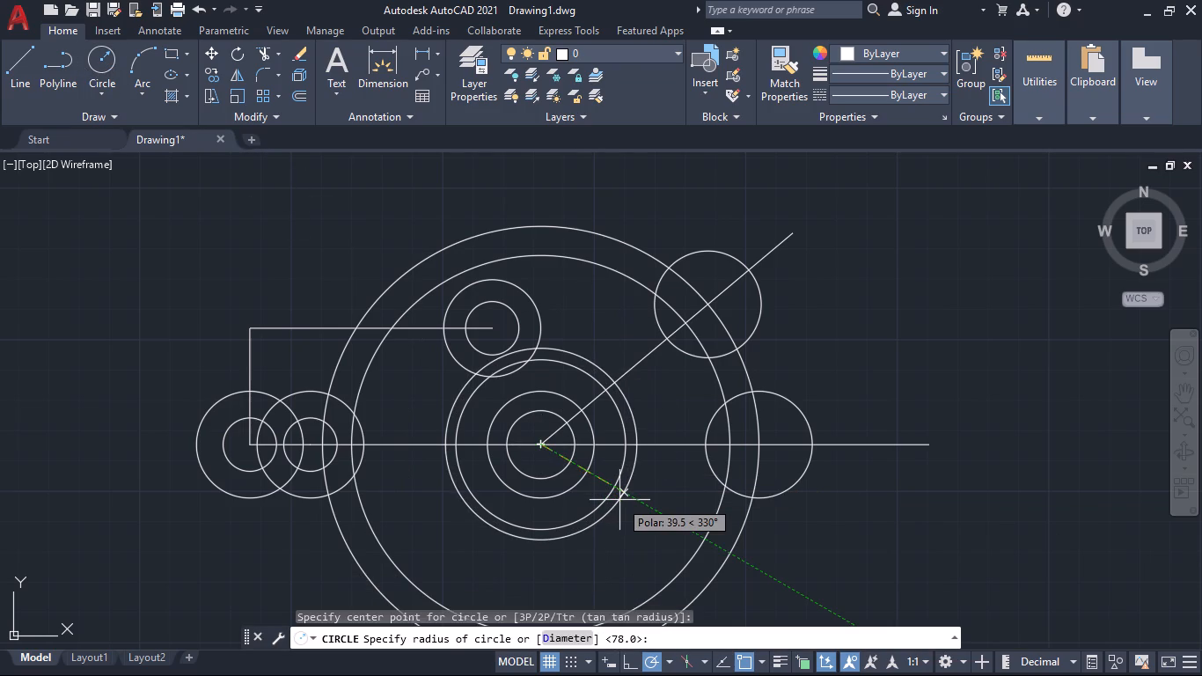
pyautogui.write('68')
pyautogui.press('Return')
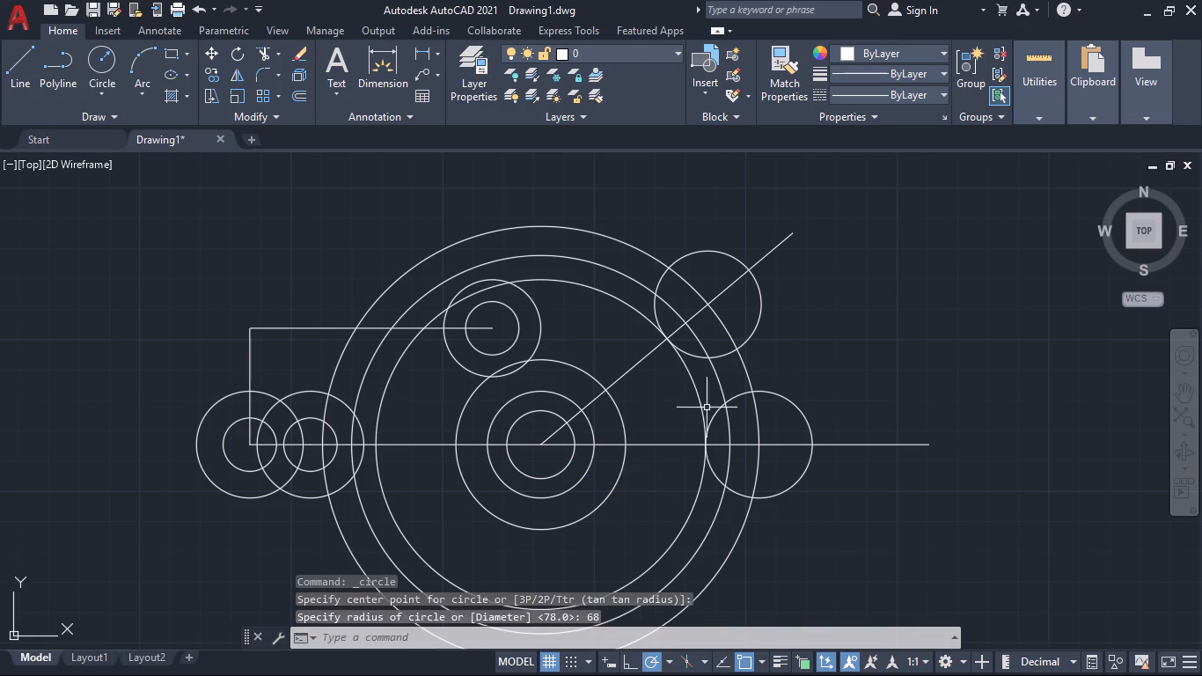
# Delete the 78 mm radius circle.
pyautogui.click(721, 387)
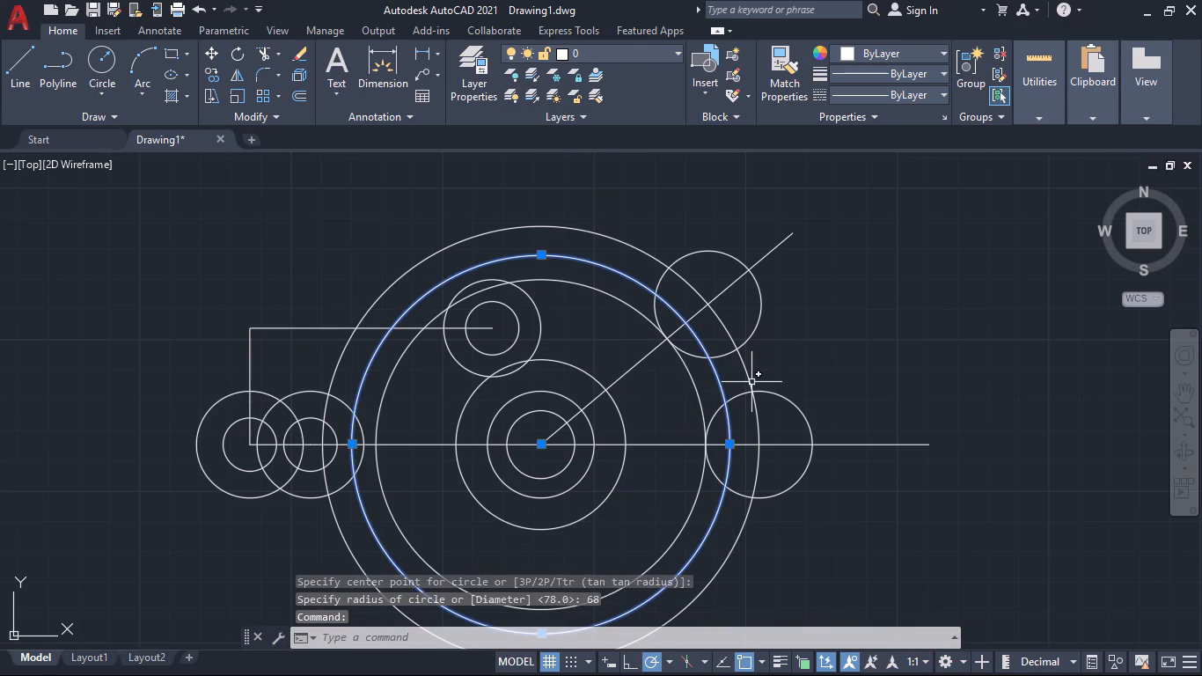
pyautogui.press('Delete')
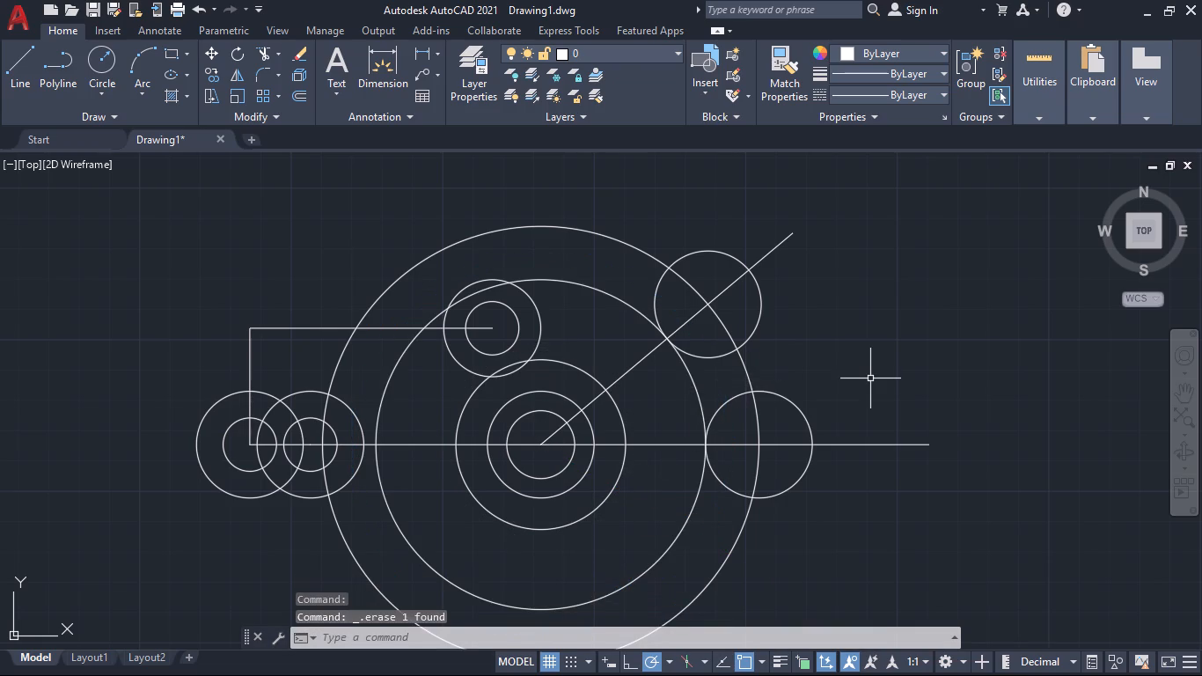
# Draw a circle concentric with the 90 mm radius circle, passing through the outermost quadrant of the 22 mm radius circle on the horizontal line.
pyautogui.moveTo(874, 376); pyautogui.dragTo(832, 365, button='middle')
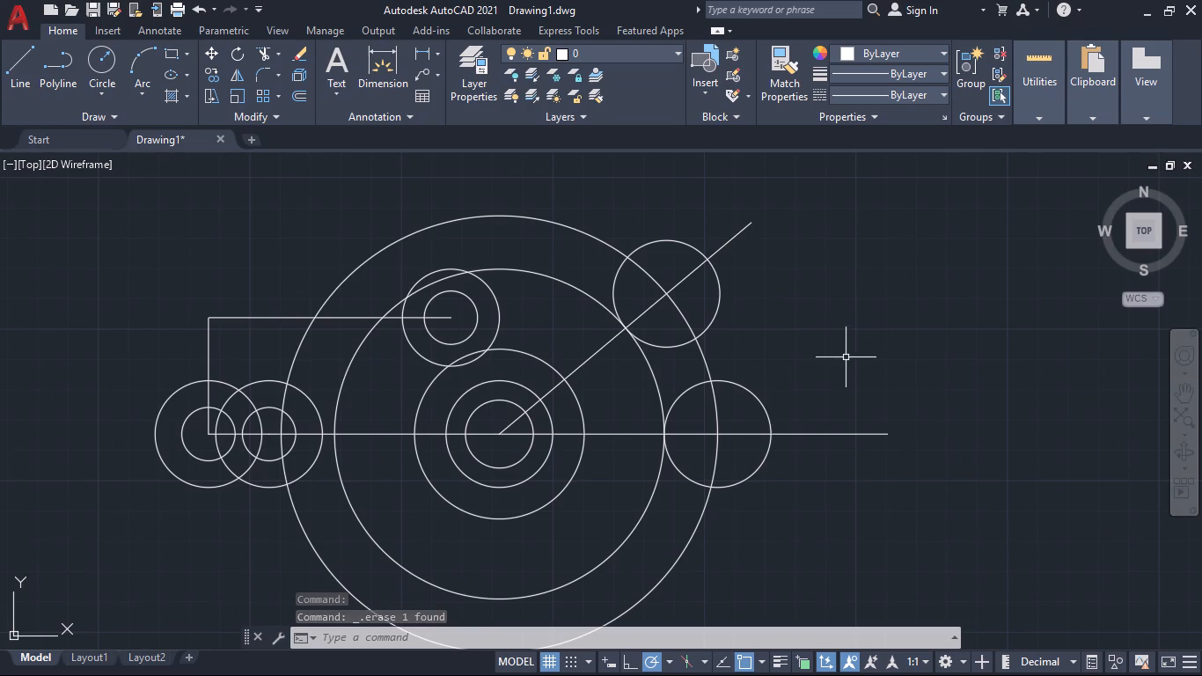
pyautogui.click(104, 60)
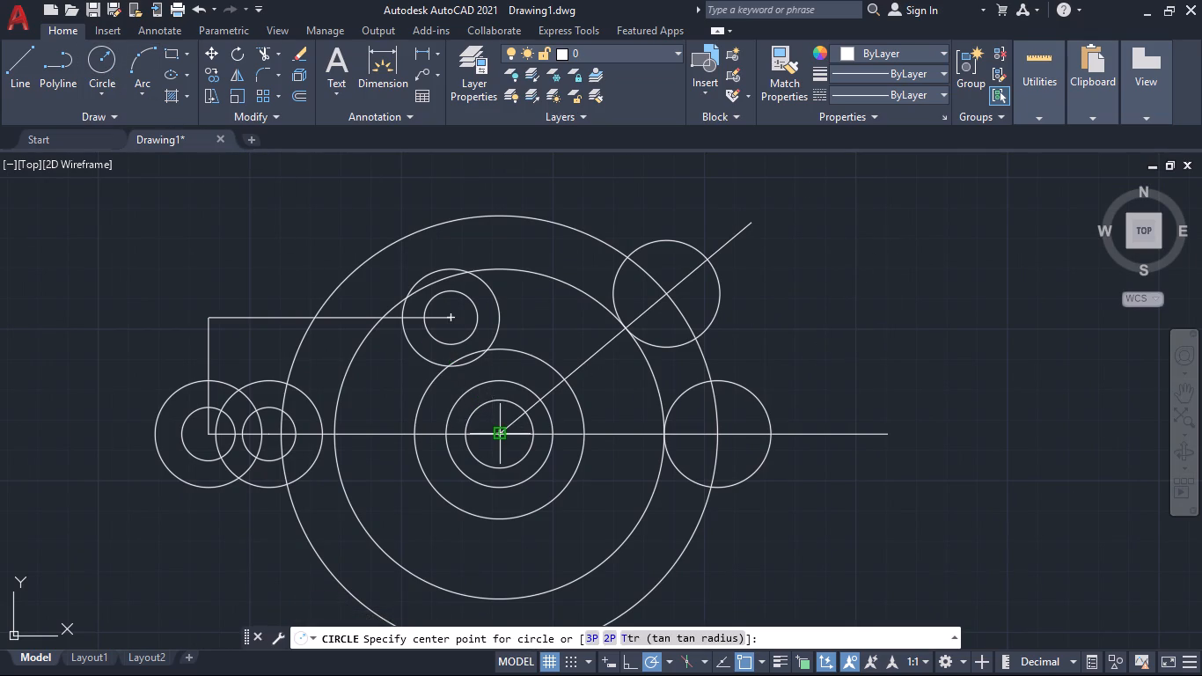
pyautogui.click(501, 438)
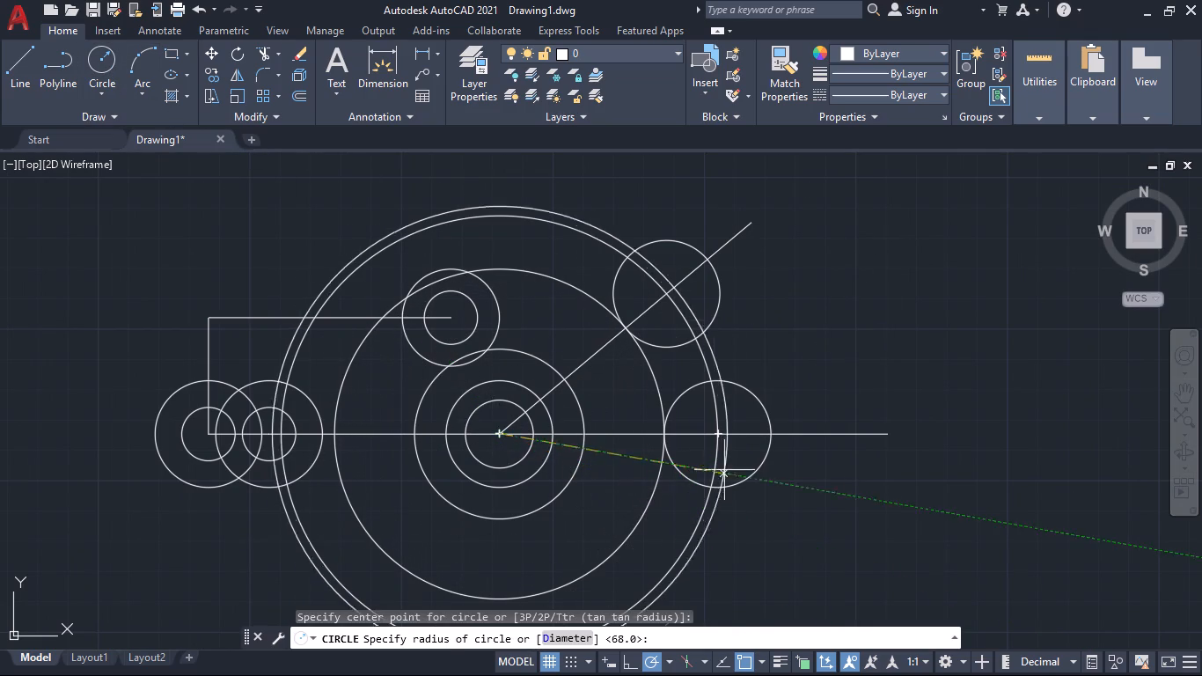
pyautogui.click(772, 430)
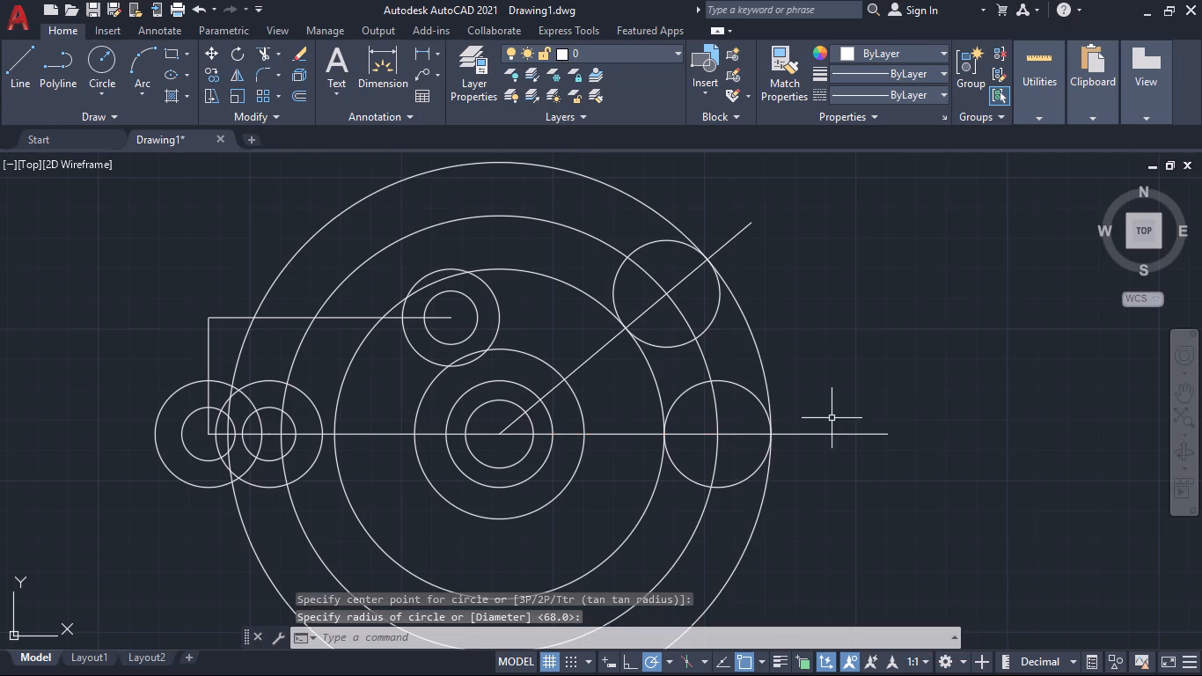
# Draw a vertical line from the 90 mm radius circle's centre down to that circle's bottom quadrant.
pyautogui.middleClick(902, 355)
pyautogui.scroll(-1, 902, 355)
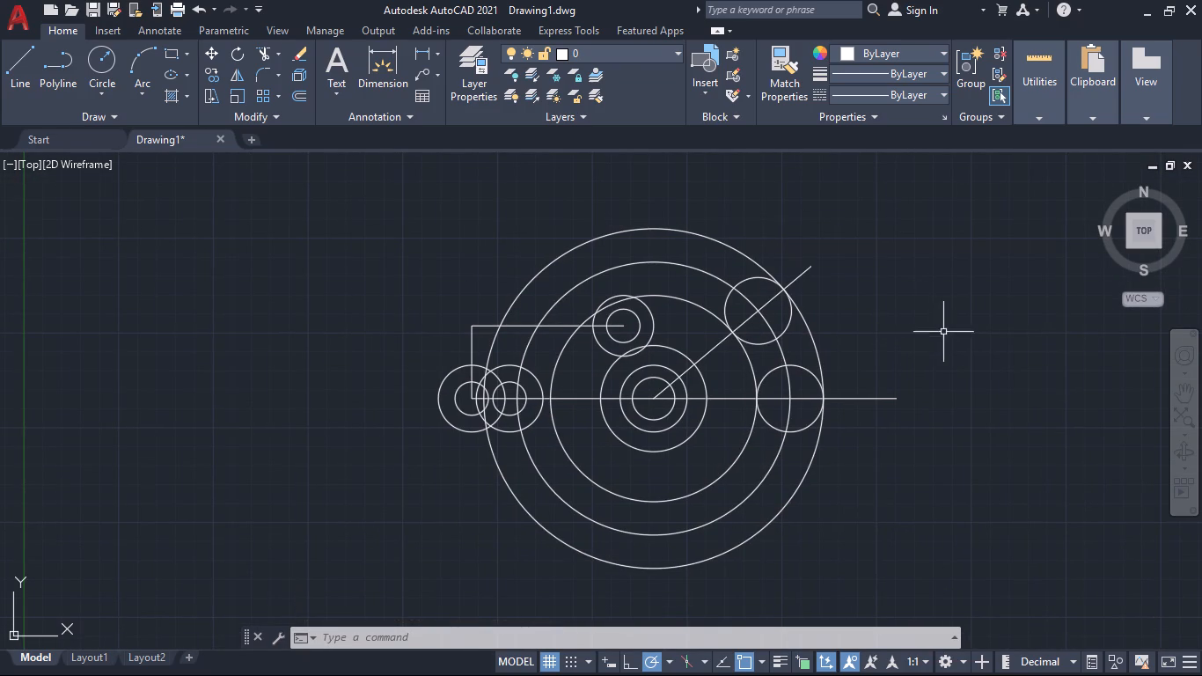
pyautogui.click(24, 62)
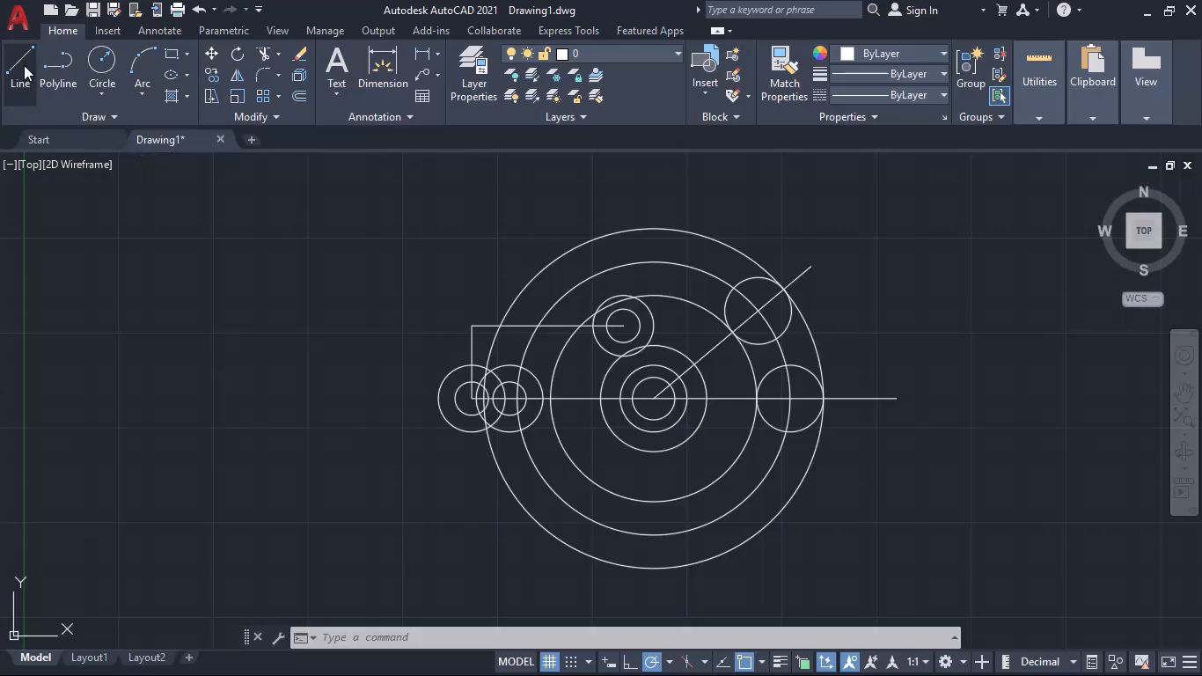
pyautogui.click(656, 401)
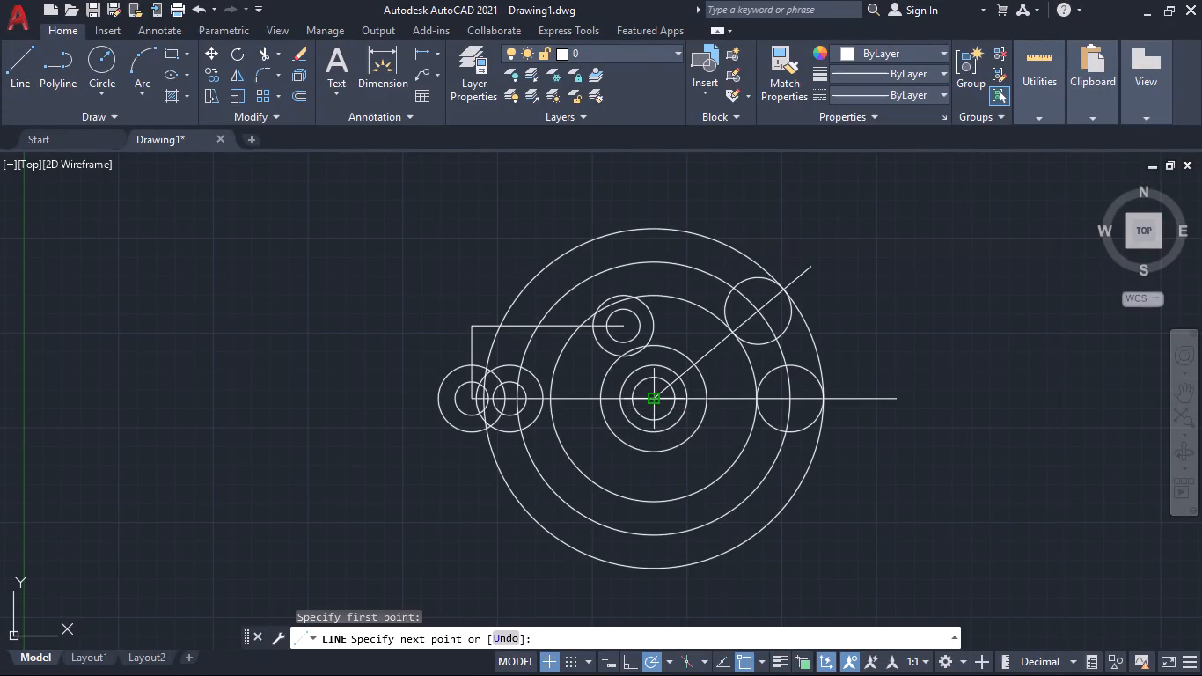
pyautogui.click(656, 534)
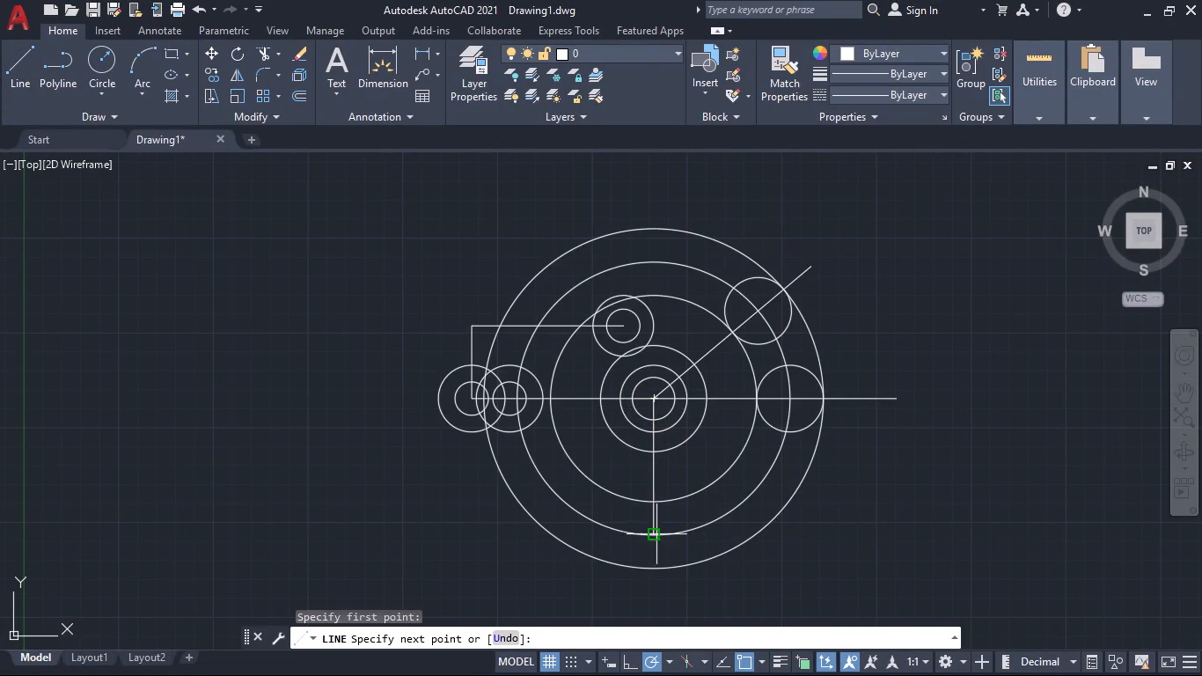
pyautogui.press('space')
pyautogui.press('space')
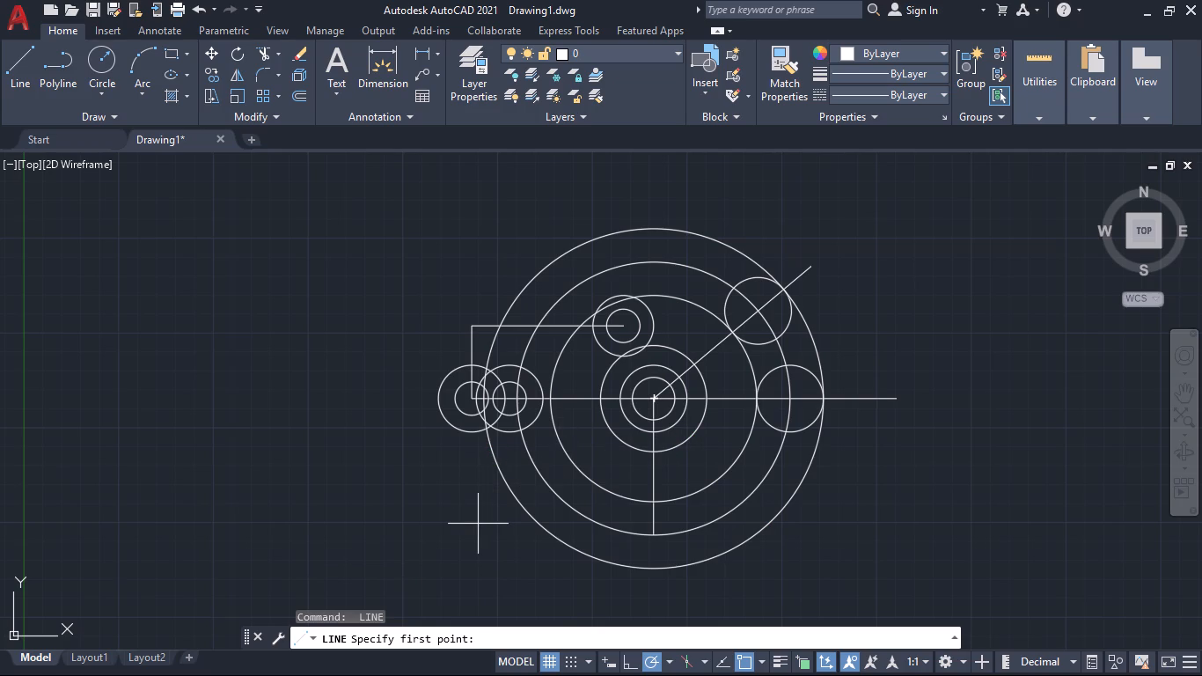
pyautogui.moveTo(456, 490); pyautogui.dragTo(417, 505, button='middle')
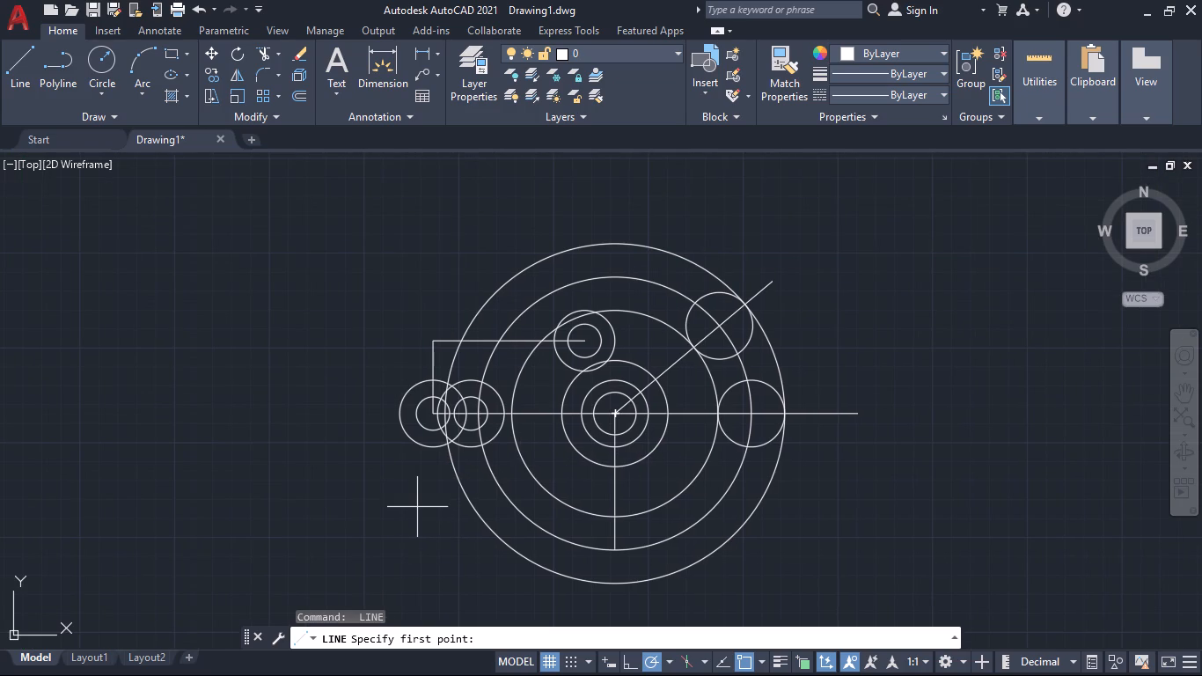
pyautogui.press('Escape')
# Draw a 32 mm radius circle tangent to the largest central hub circle and the 22 mm radius circle on the horizontal line.
pyautogui.click(99, 96)
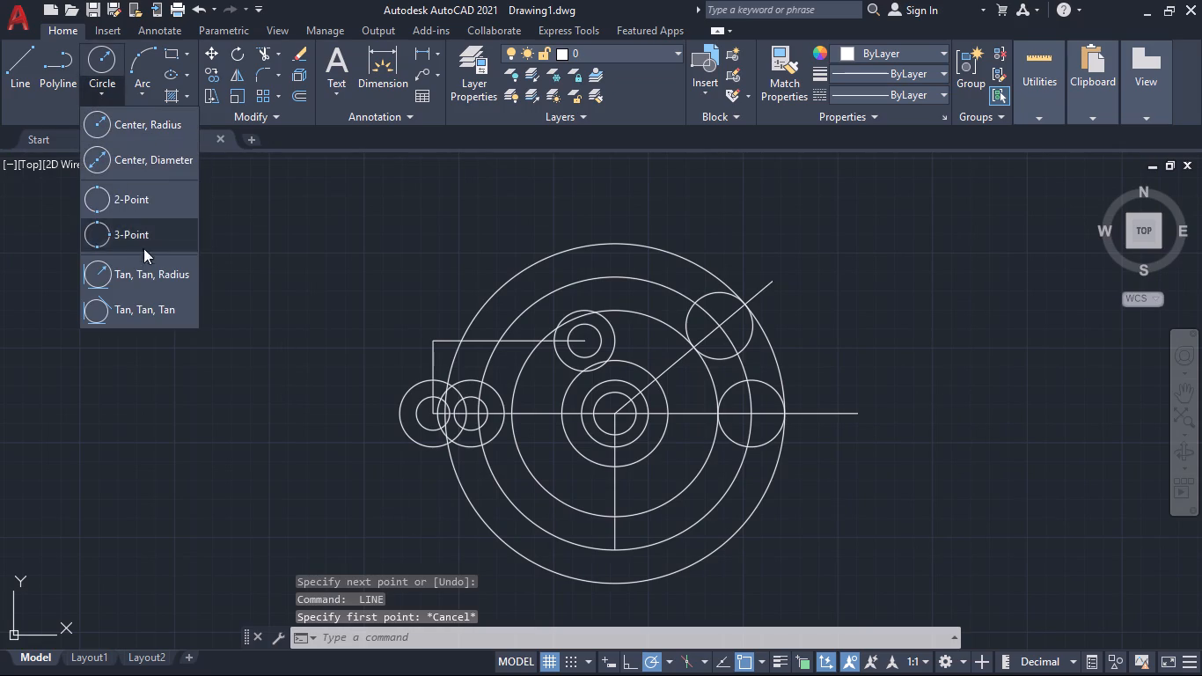
pyautogui.click(140, 277)
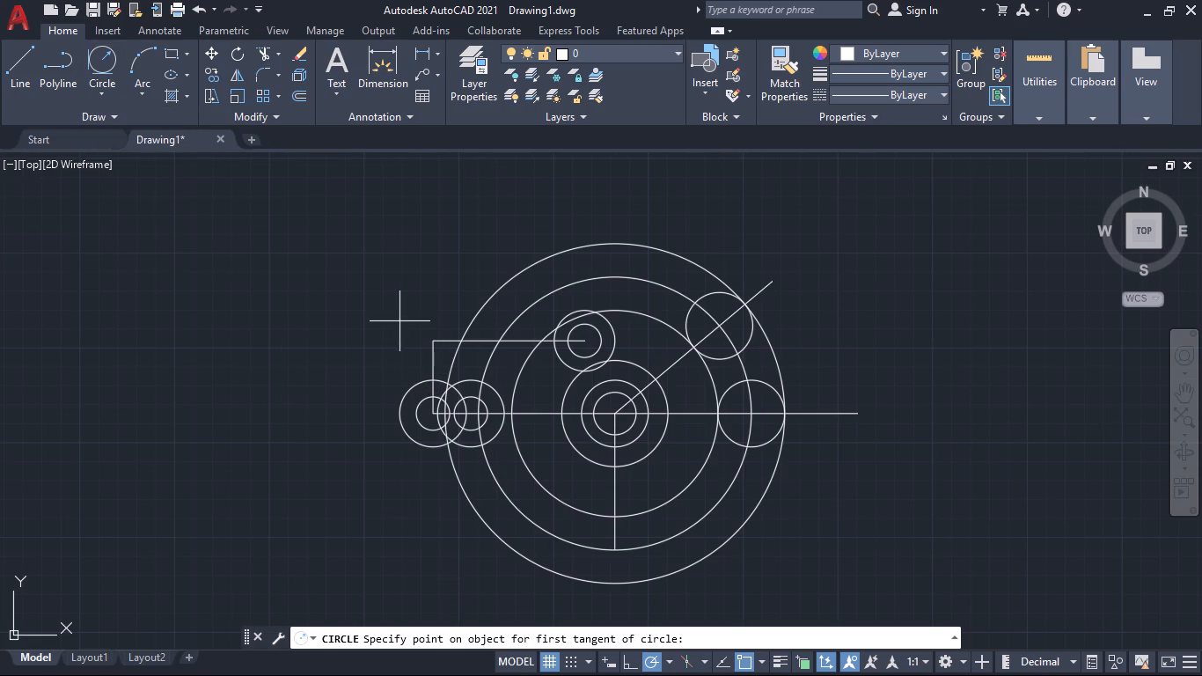
pyautogui.click(660, 437)
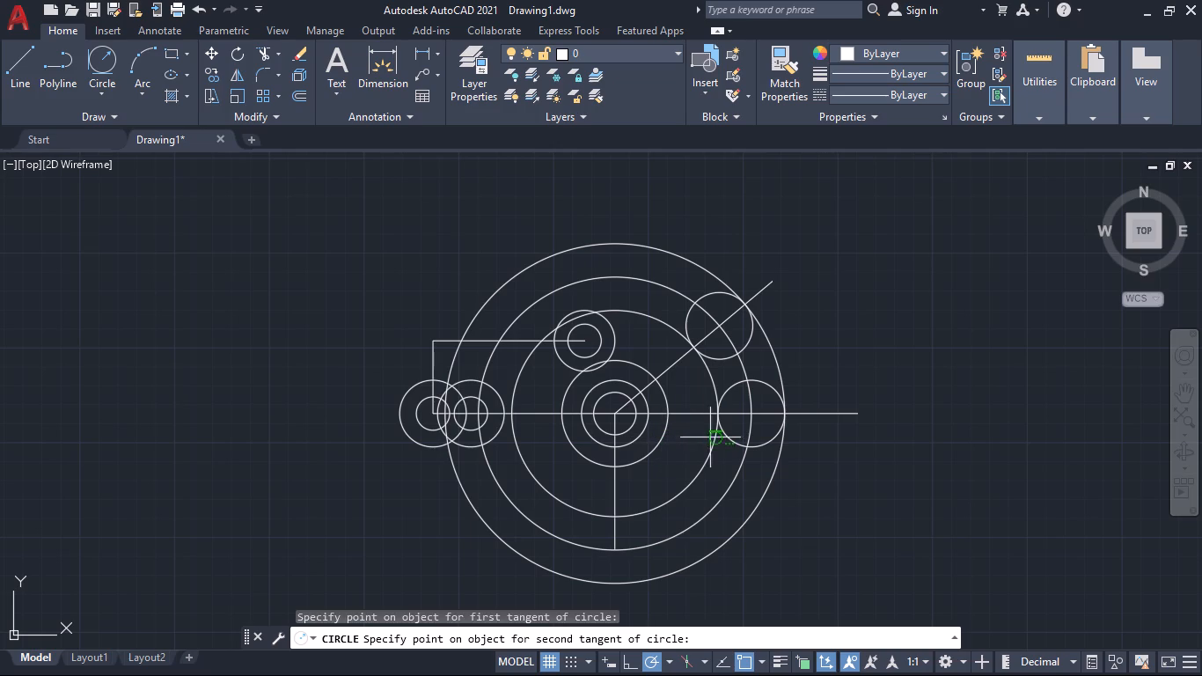
pyautogui.click(732, 437)
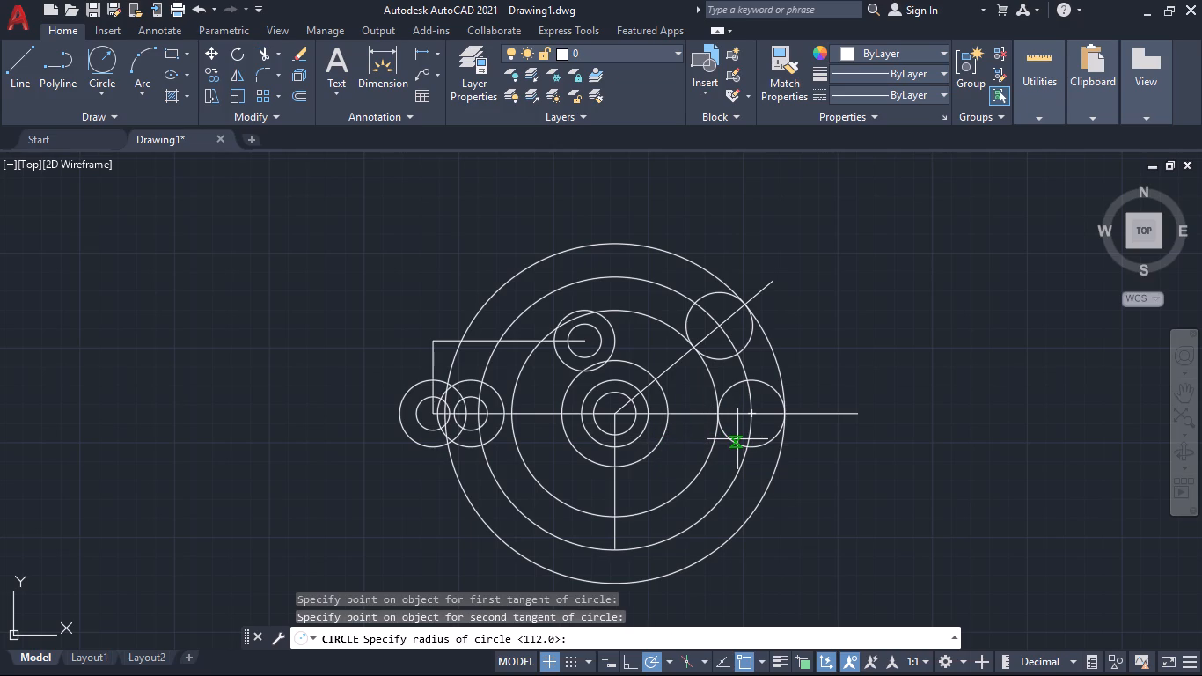
pyautogui.write('32')
pyautogui.press('Return')
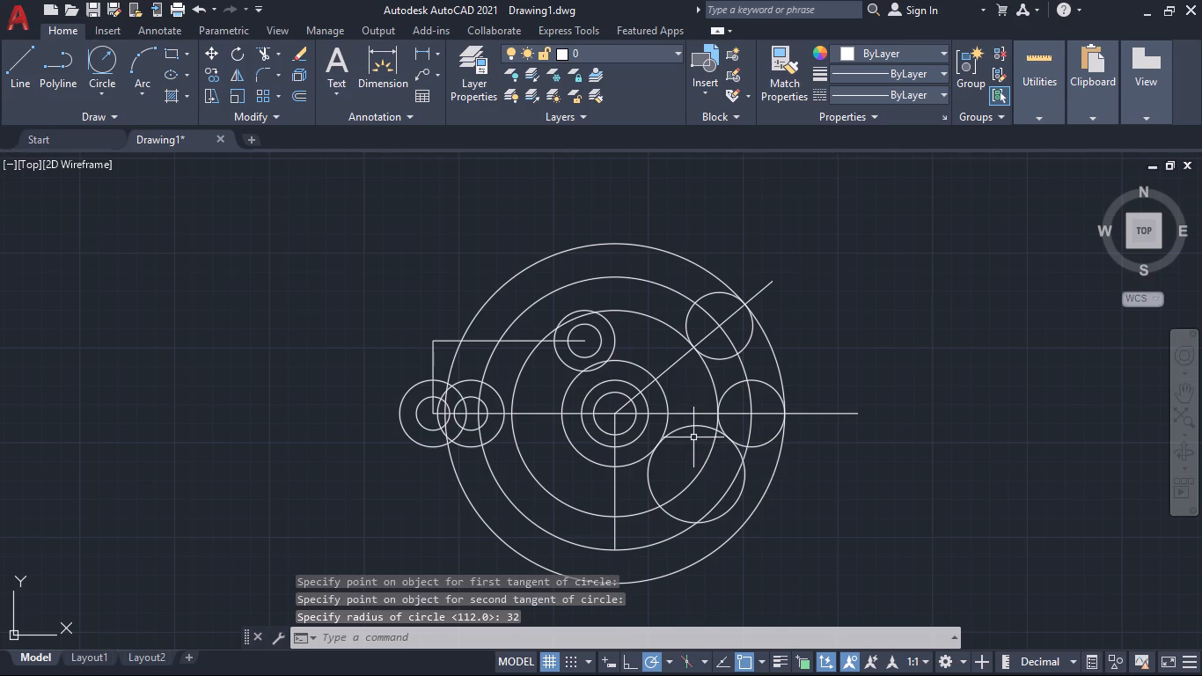
# Draw a 52 mm radius circle tangent to the outer circle of the upper-left pair and the circle on the angled line.
pyautogui.click(99, 88)
pyautogui.click(128, 128)
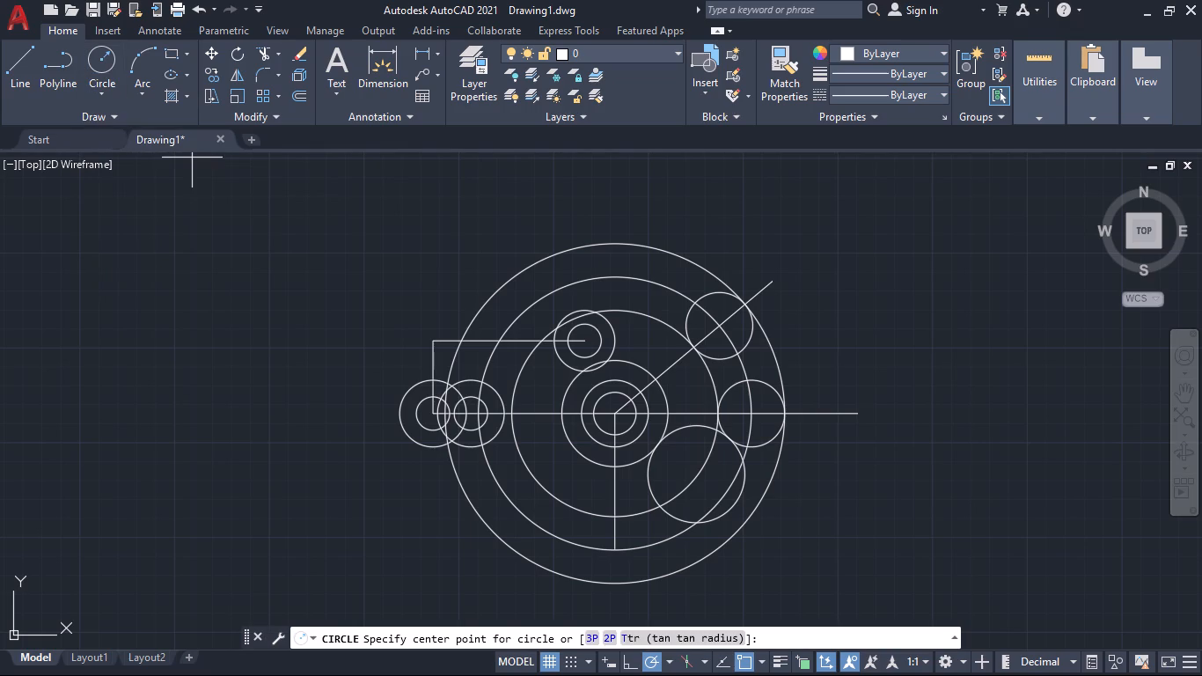
pyautogui.click(102, 92)
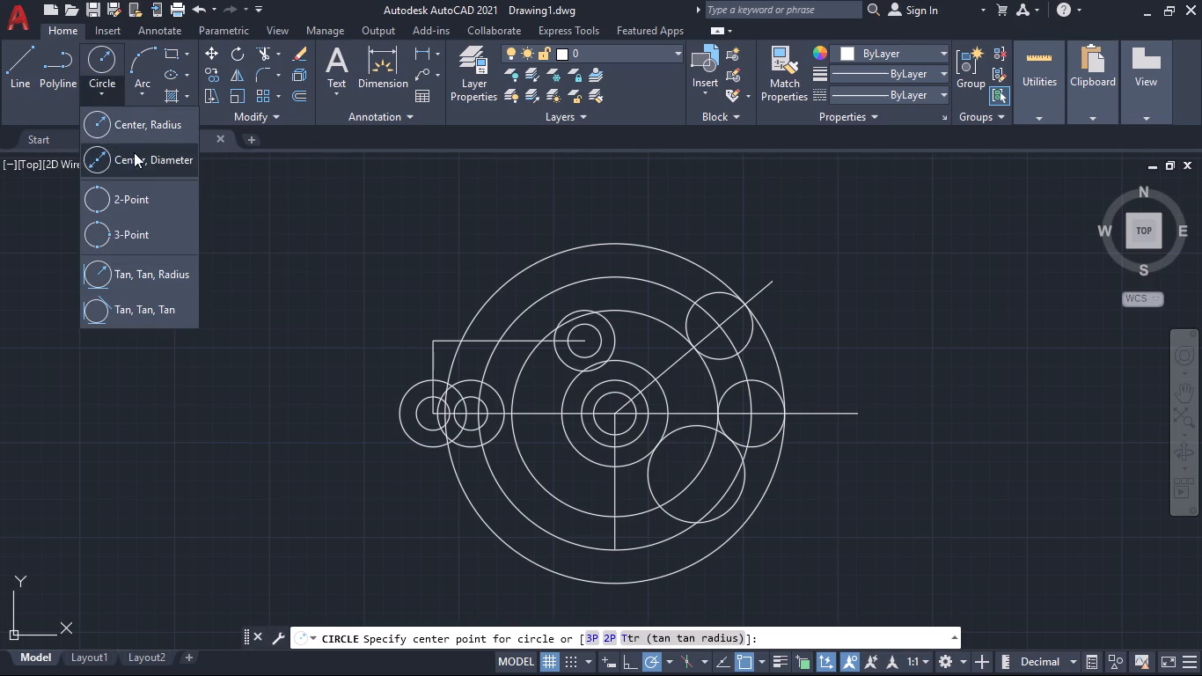
pyautogui.click(150, 272)
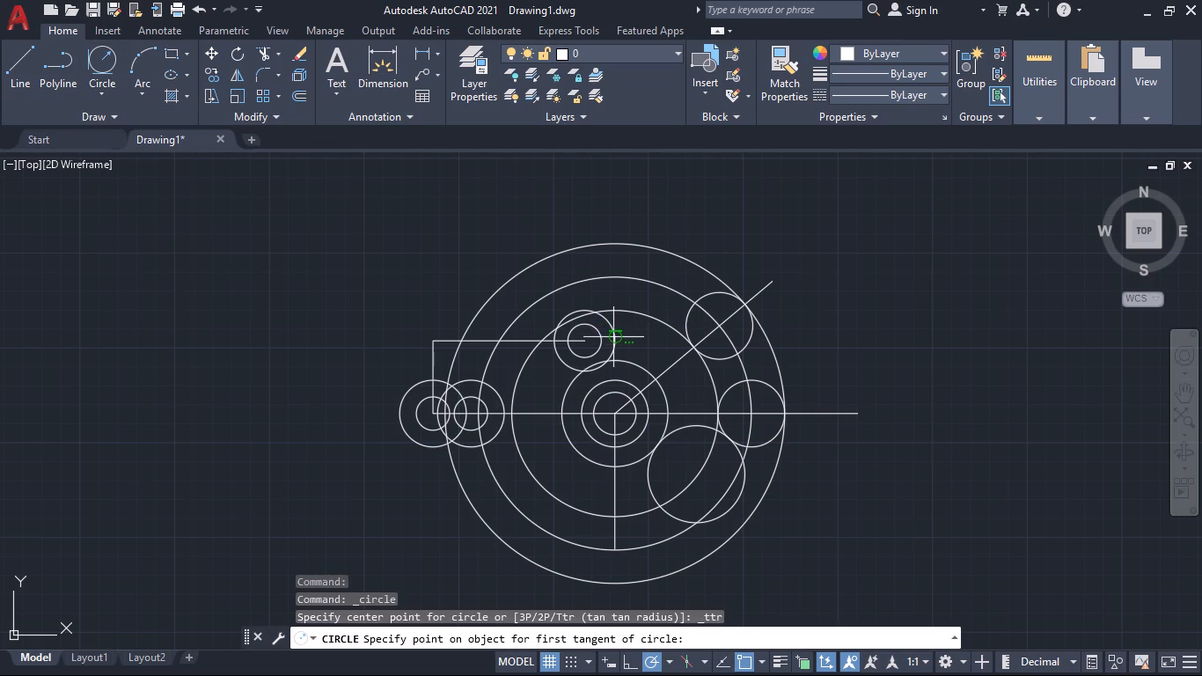
pyautogui.click(613, 346)
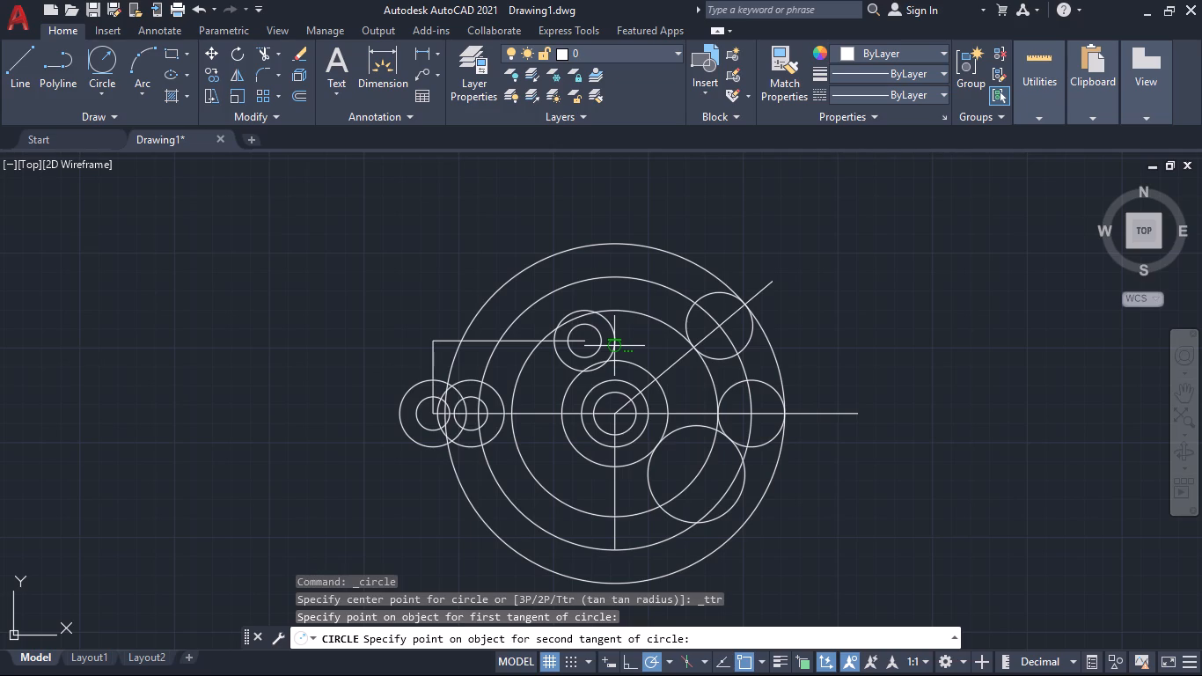
pyautogui.scroll(1, 752, 312)
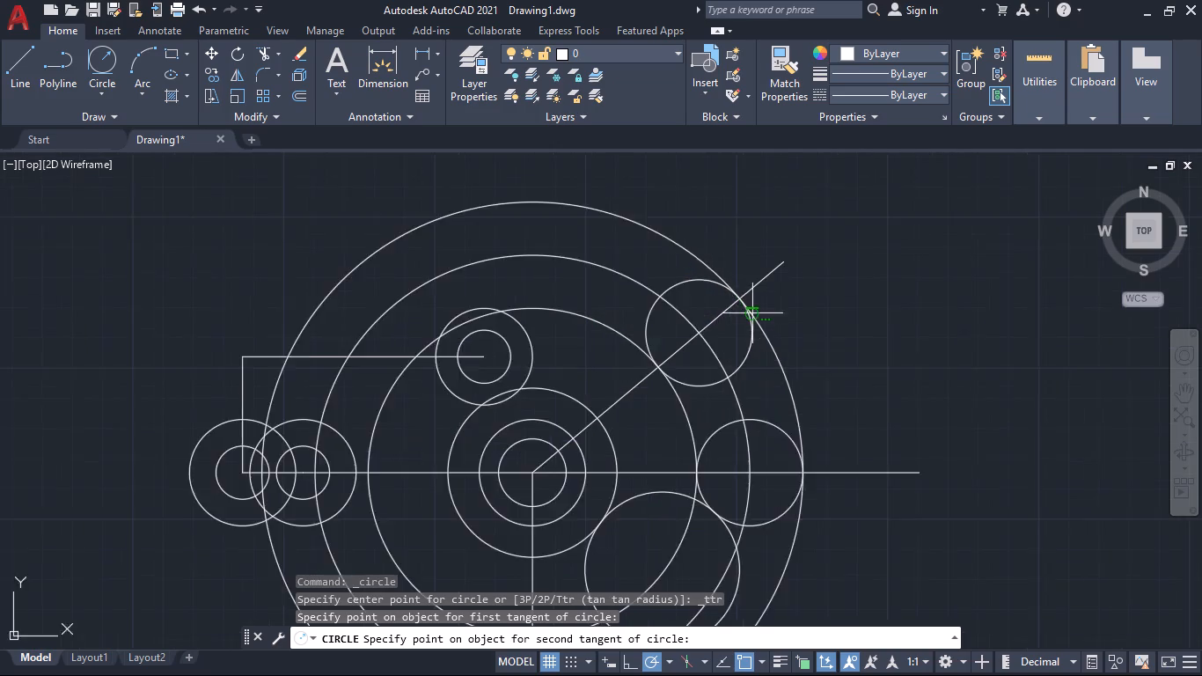
pyautogui.scroll(1, 752, 313)
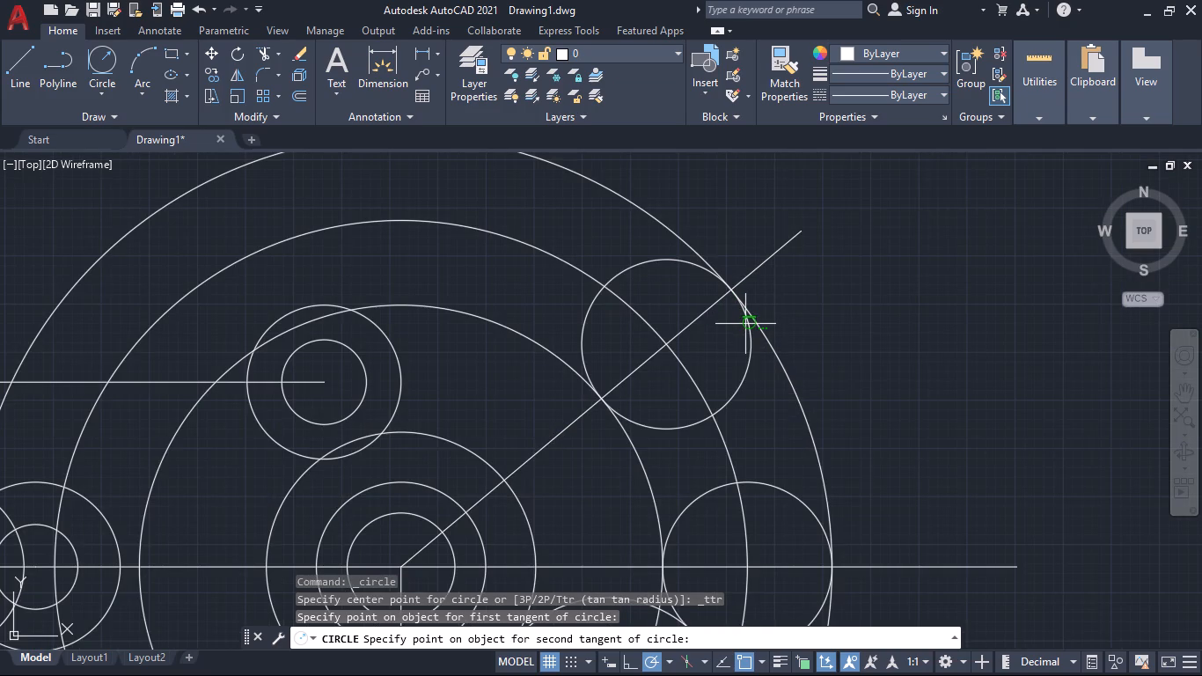
pyautogui.click(747, 323)
pyautogui.write('52')
pyautogui.press('Return')
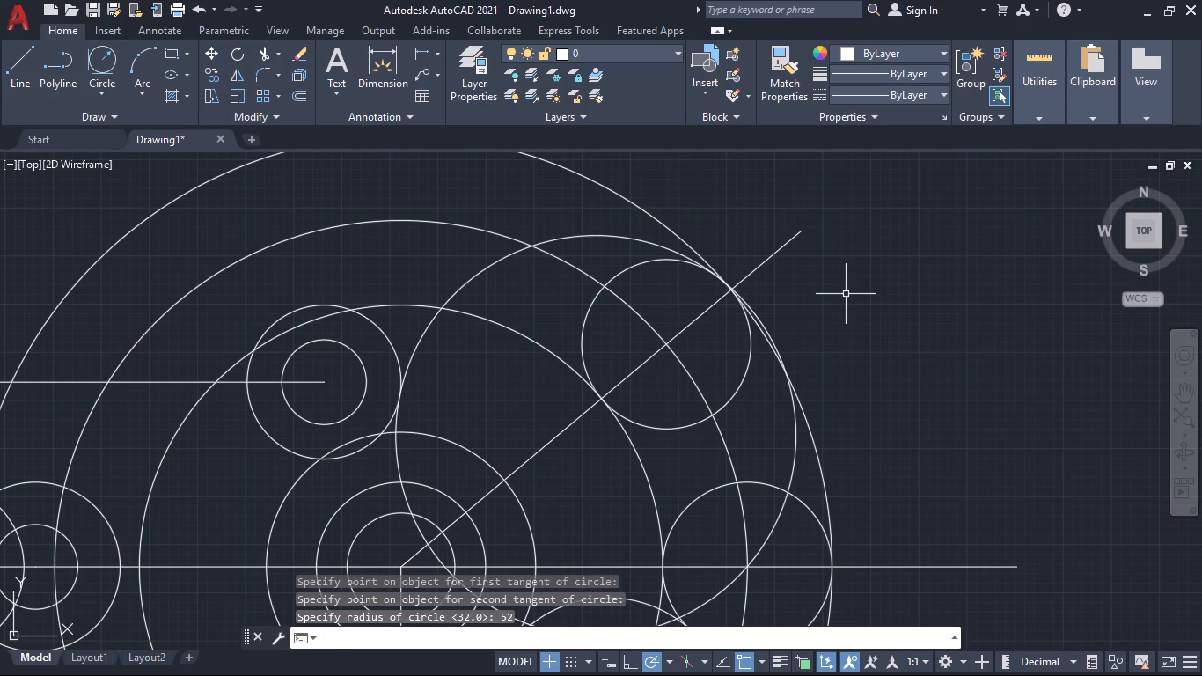
# Draw a near-horizontal line from the top quadrant of the inner of the two overlapping left-end outer circles to the 68 mm radius circle.
pyautogui.scroll(-1, 858, 296)
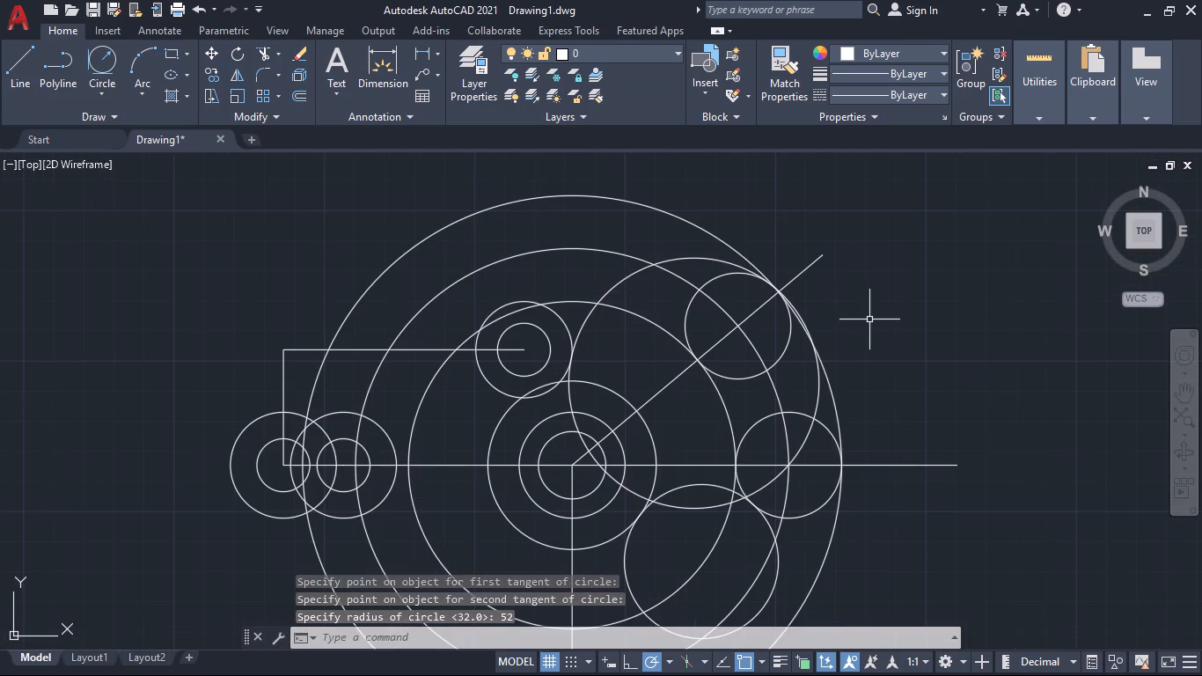
pyautogui.scroll(-1, 869, 320)
pyautogui.moveTo(964, 364); pyautogui.dragTo(811, 334, button='middle')
pyautogui.scroll(-1, 731, 294)
pyautogui.scroll(1, 809, 337)
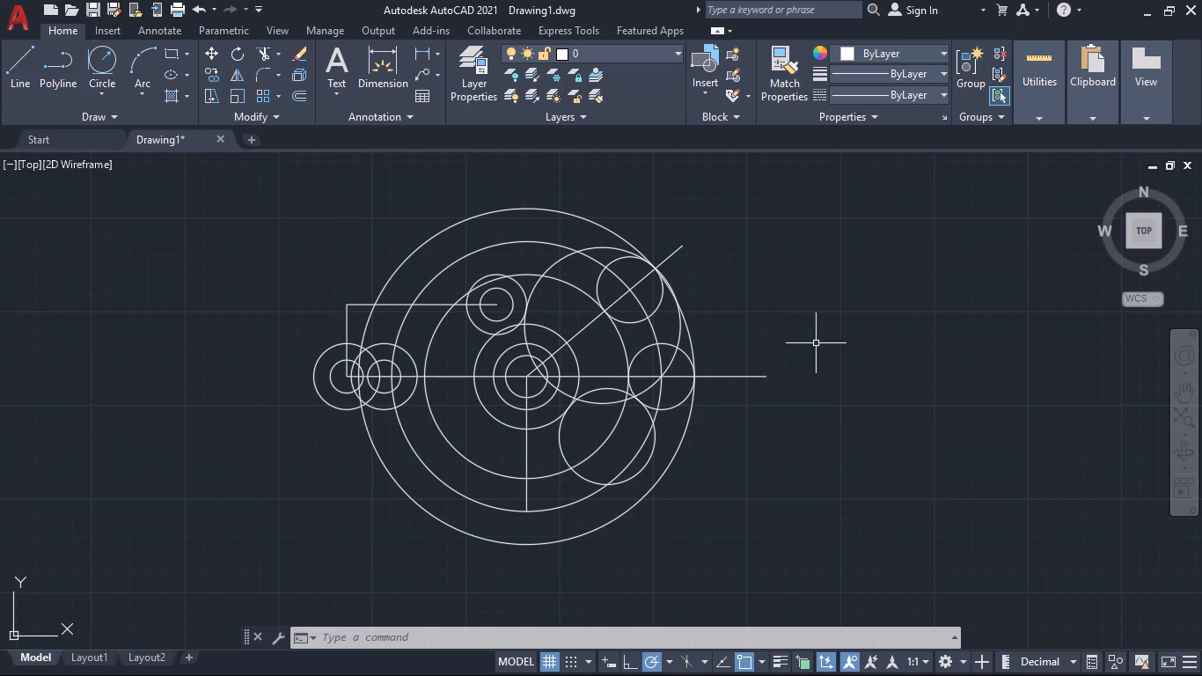
pyautogui.scroll(2, 531, 364)
pyautogui.moveTo(358, 322); pyautogui.dragTo(432, 345, button='middle')
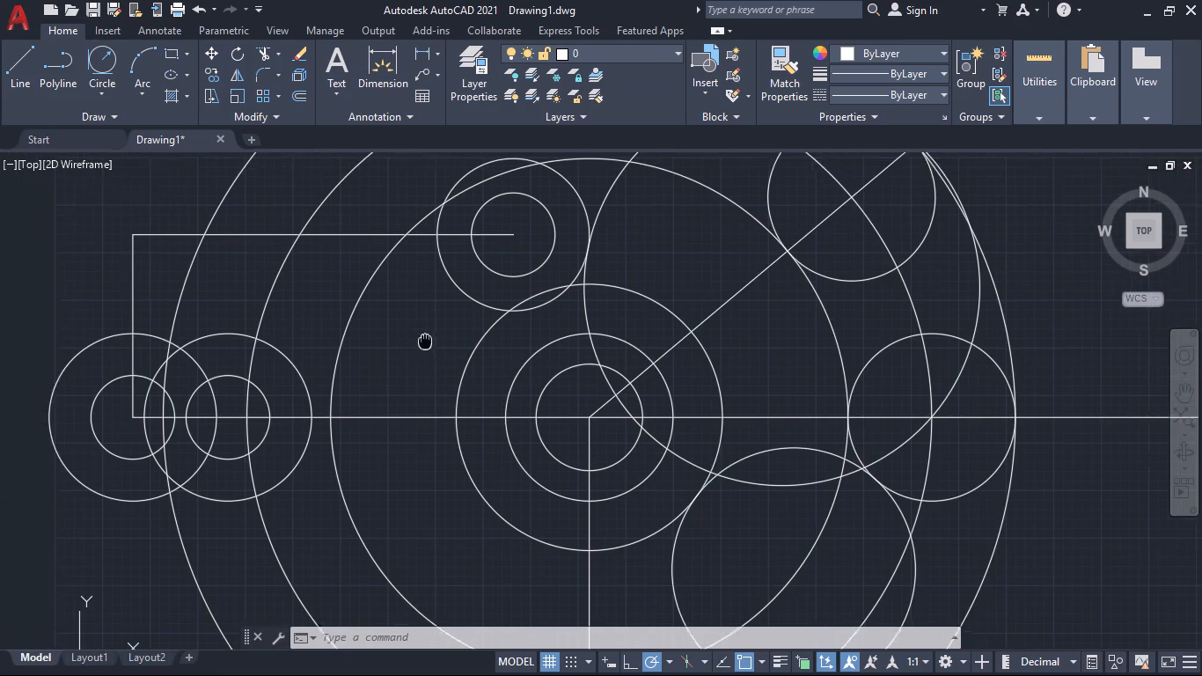
pyautogui.moveTo(432, 345); pyautogui.dragTo(516, 385, button='middle')
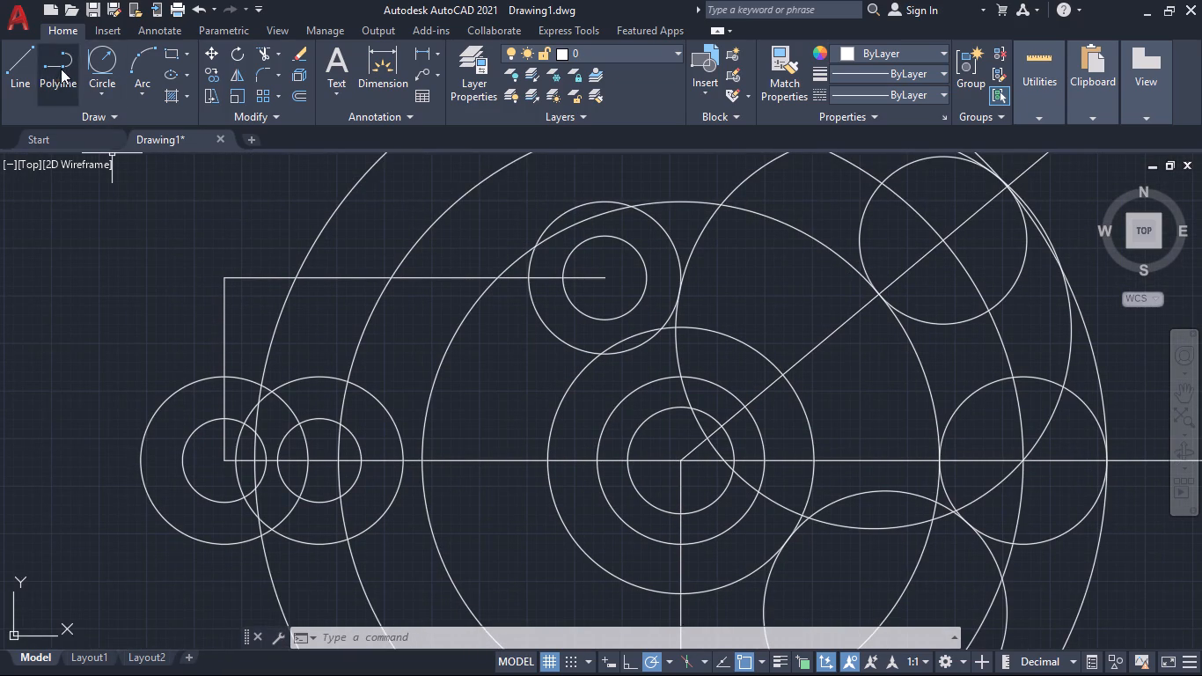
pyautogui.click(23, 50)
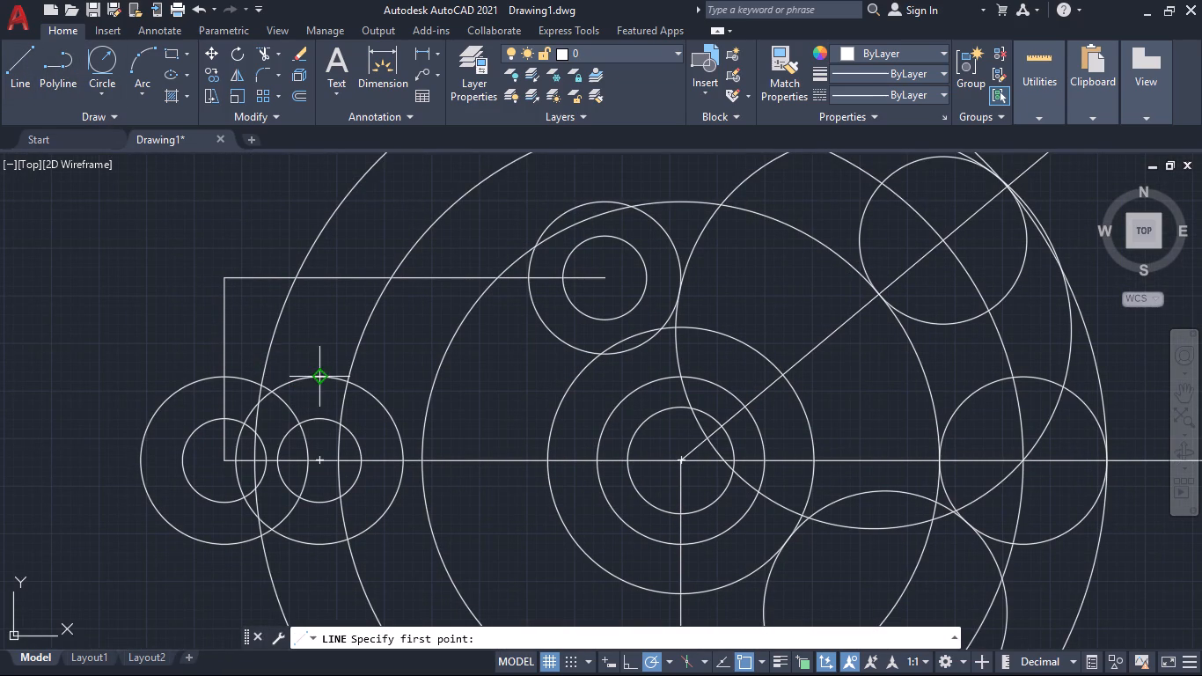
pyautogui.click(319, 378)
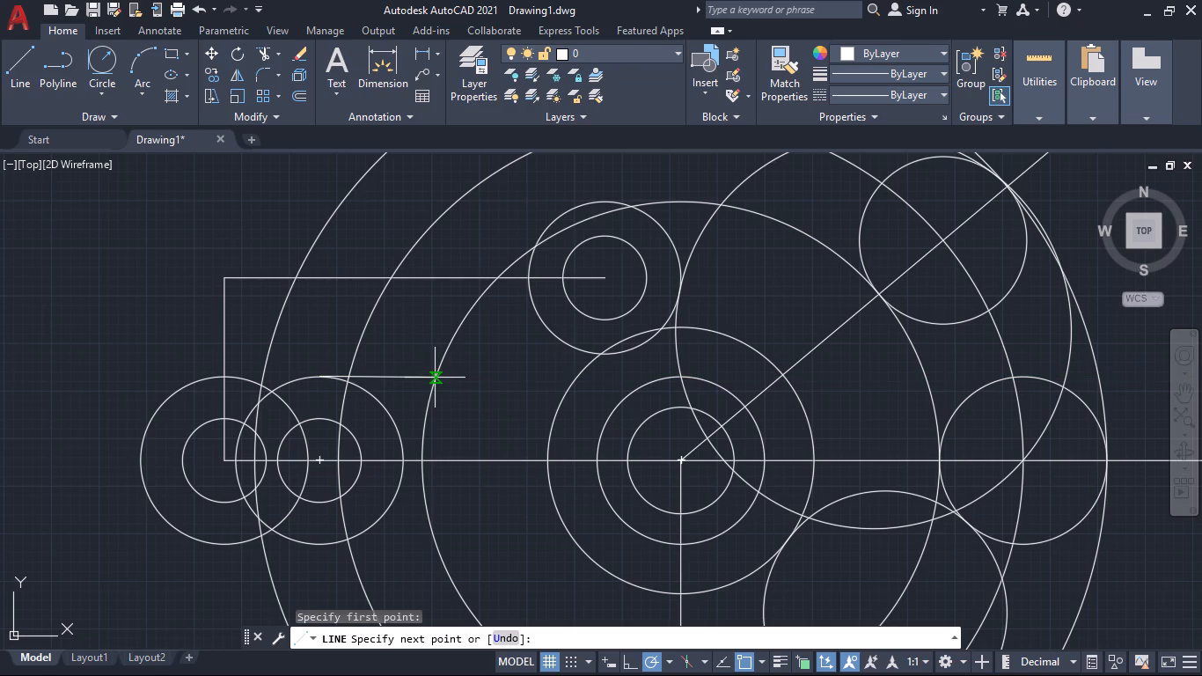
pyautogui.click(435, 378)
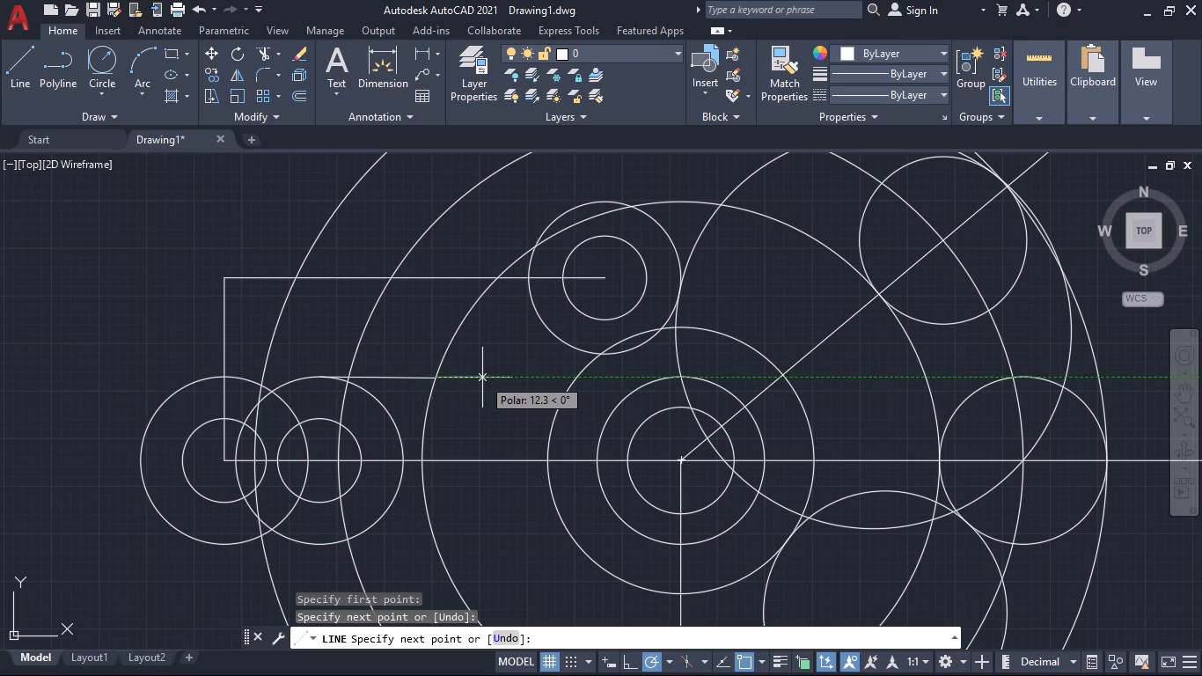
pyautogui.press('space')
# Fillet the new near-horizontal line to the outer circle of the upper-left pair with a 25 mm radius.
pyautogui.press('f')
pyautogui.press('Return')
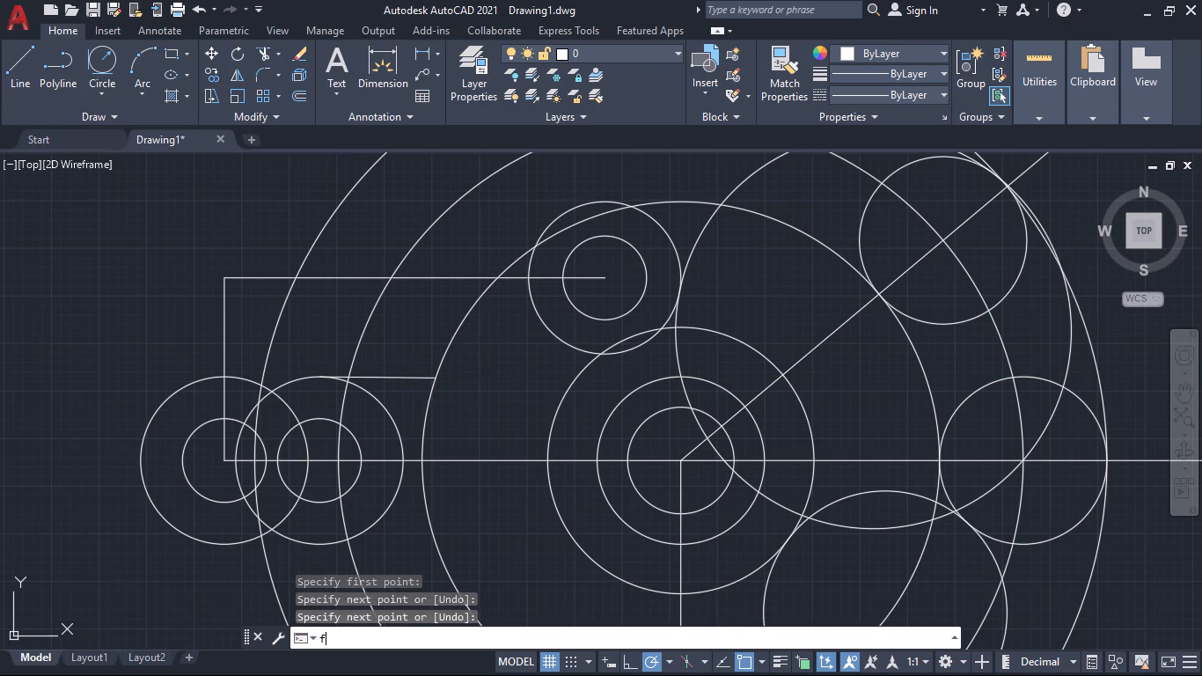
pyautogui.press('r')
pyautogui.press('Return')
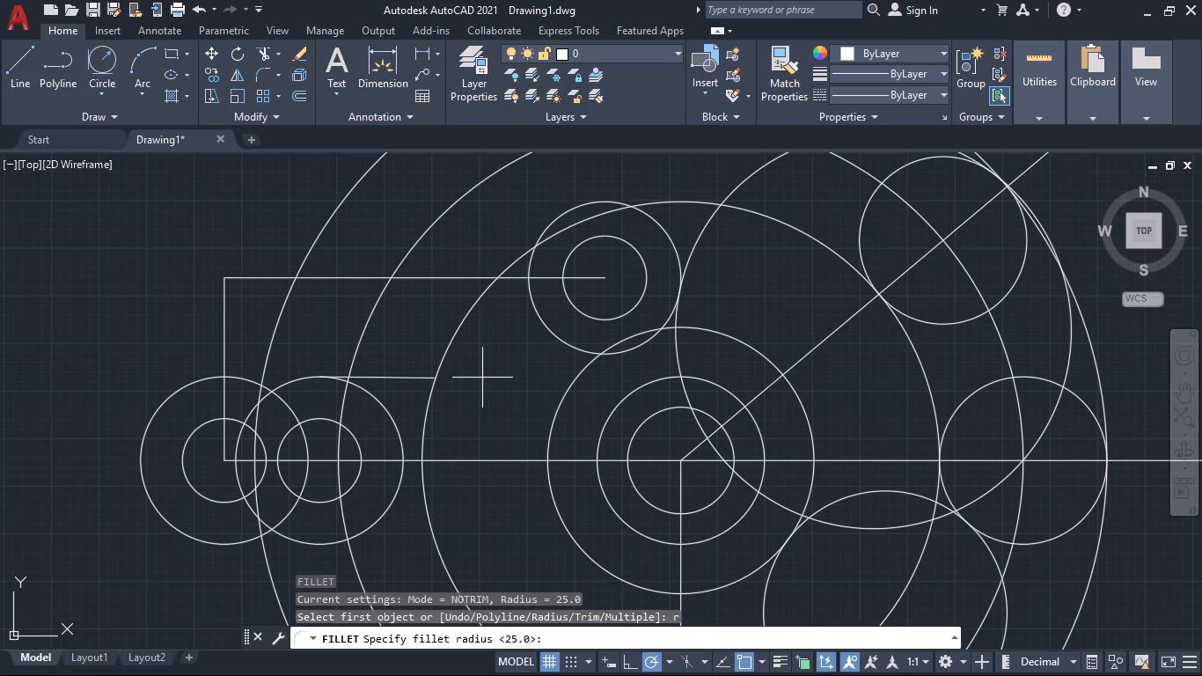
pyautogui.write('25')
pyautogui.press('Return')
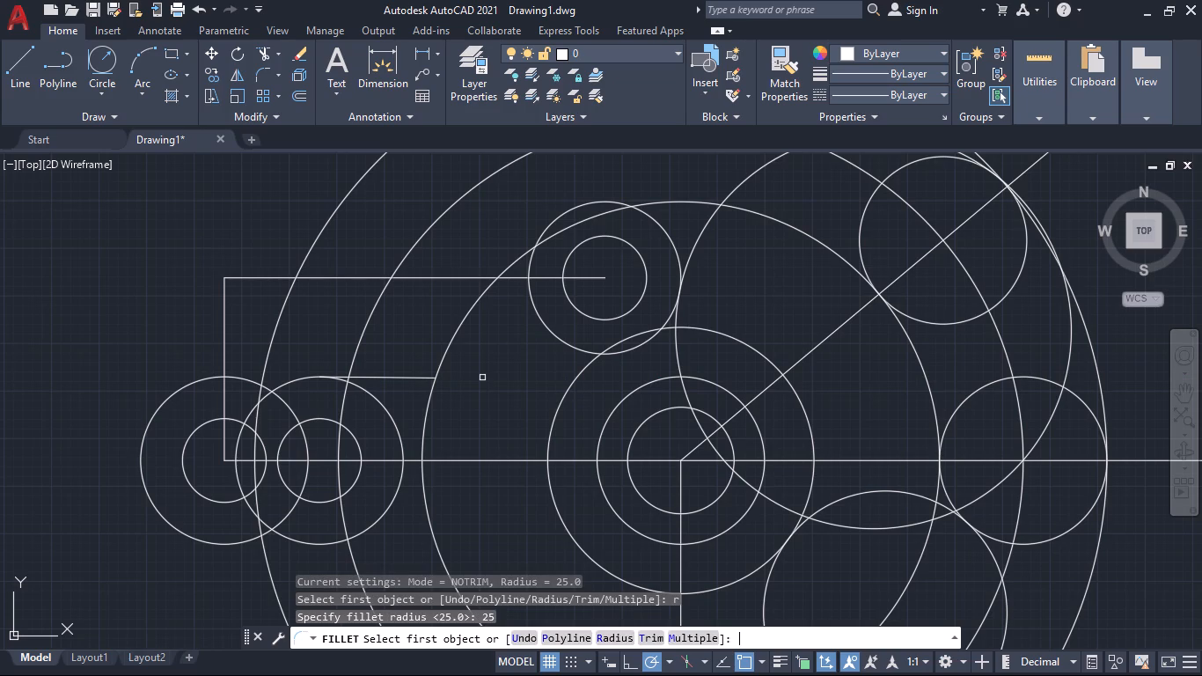
pyautogui.click(417, 375)
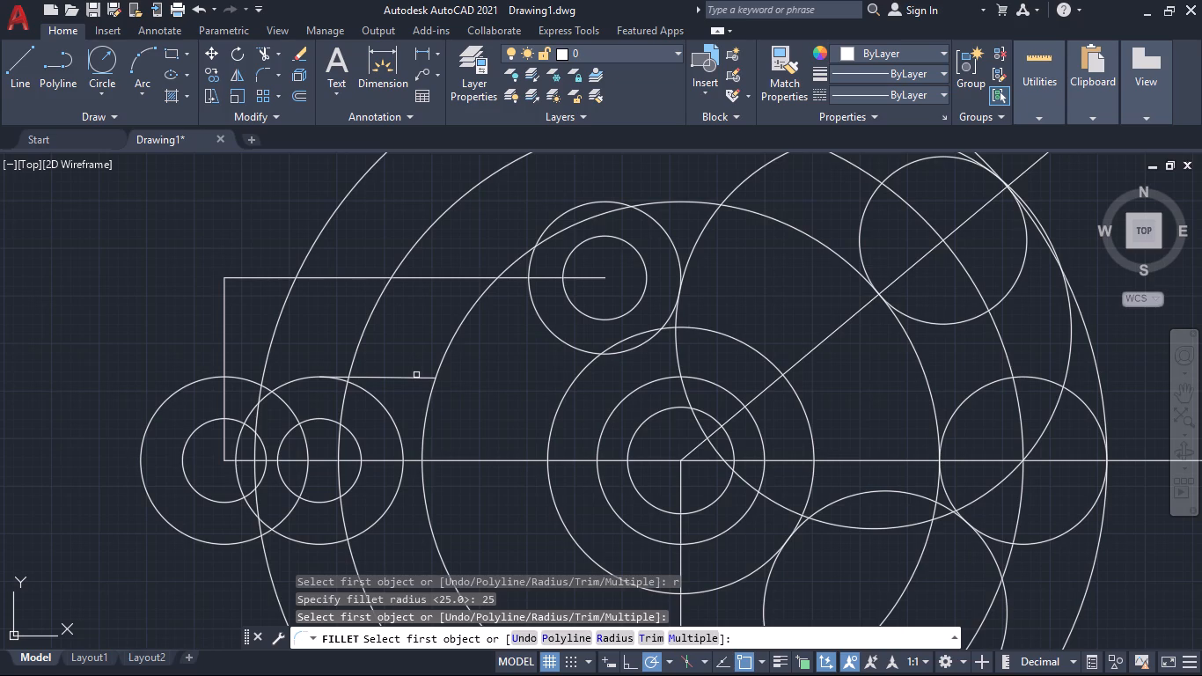
pyautogui.click(417, 379)
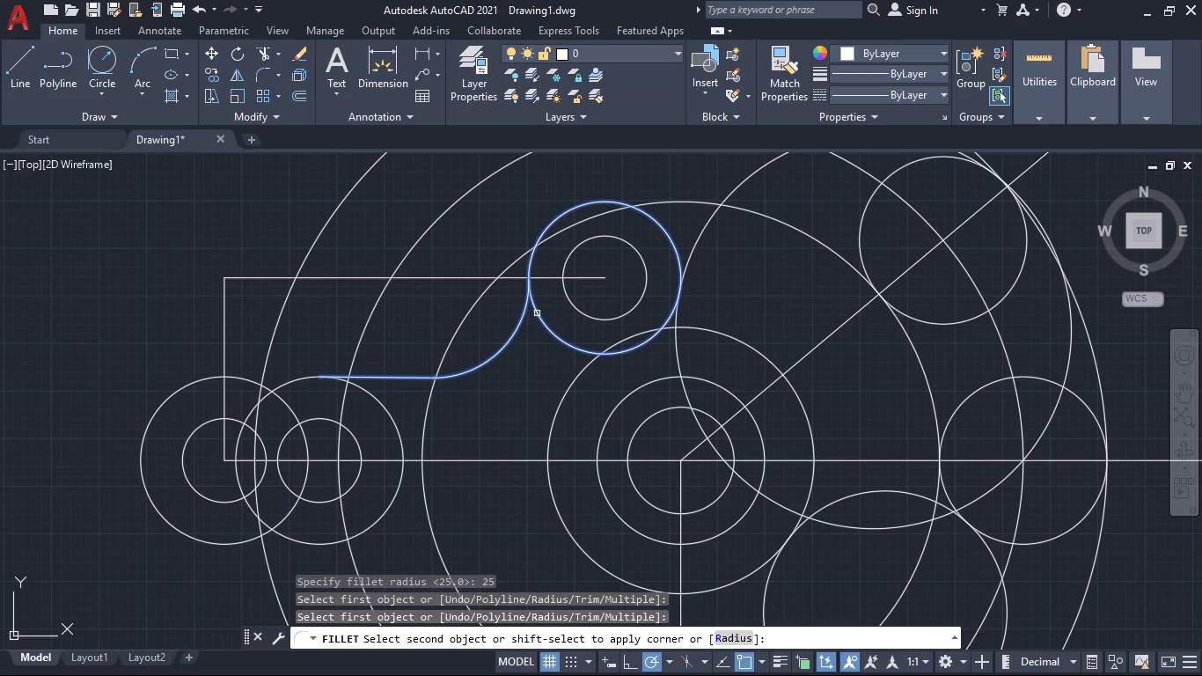
pyautogui.click(537, 313)
# Draw a line tangent to the undersides of the far-left outer circle and the largest central hub circle.
pyautogui.scroll(-1, 502, 415)
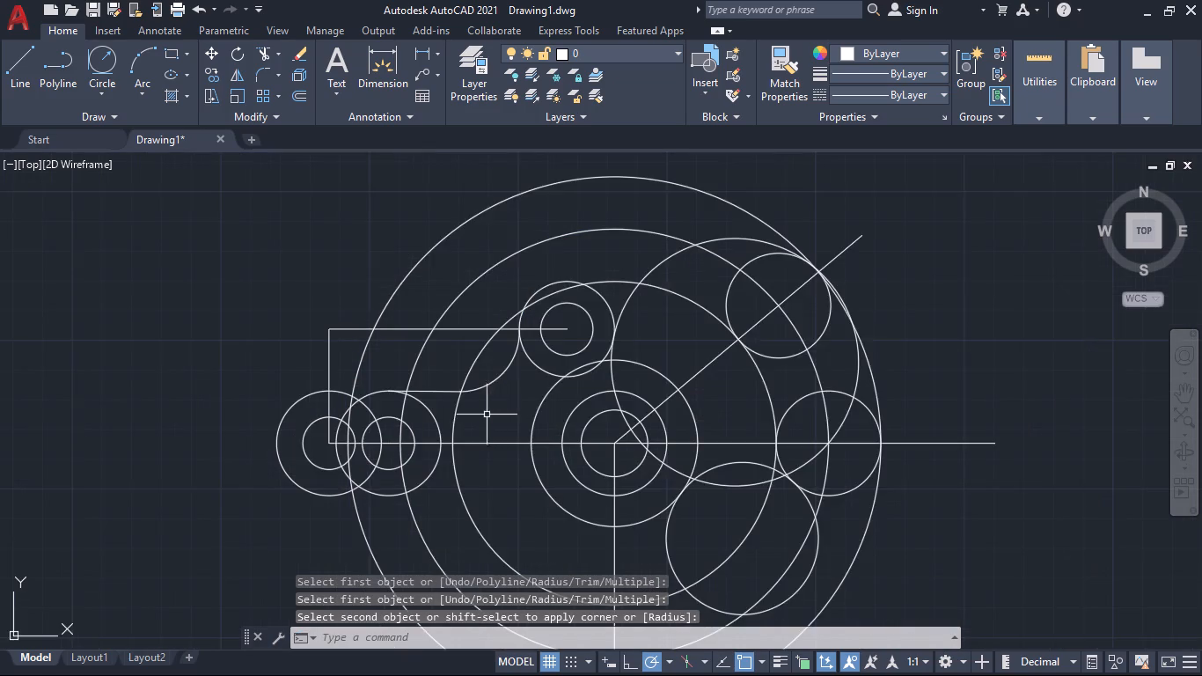
pyautogui.scroll(3, 487, 414)
pyautogui.scroll(-4, 487, 412)
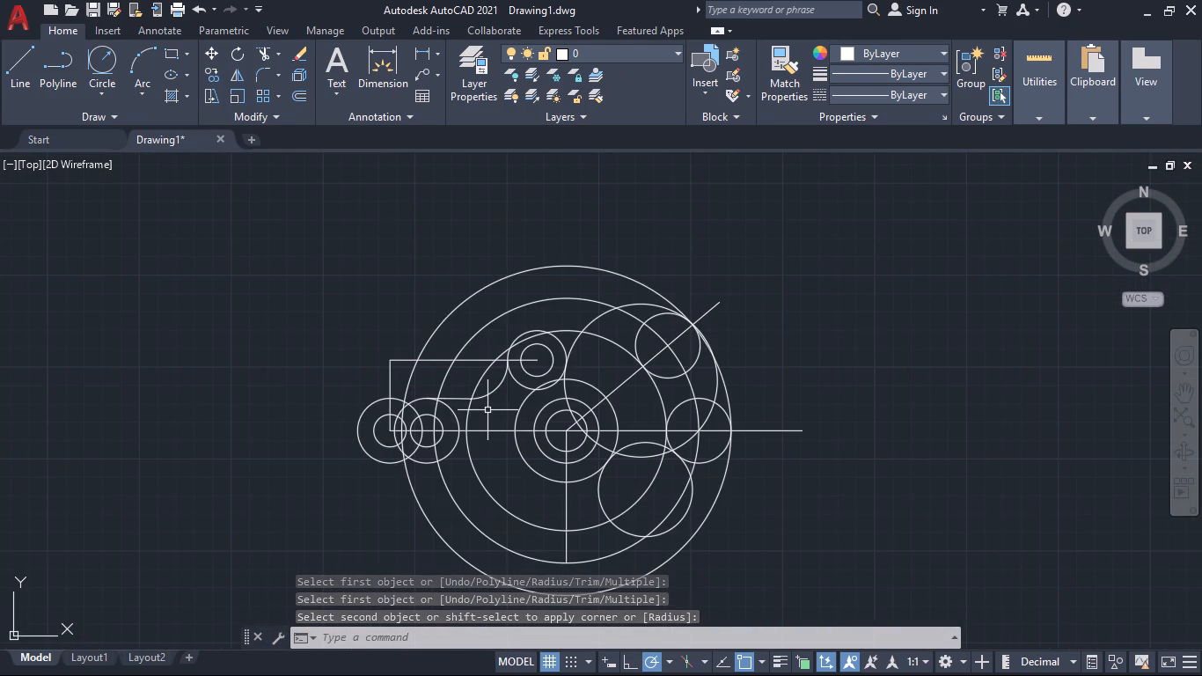
pyautogui.moveTo(493, 412); pyautogui.dragTo(538, 415, button='middle')
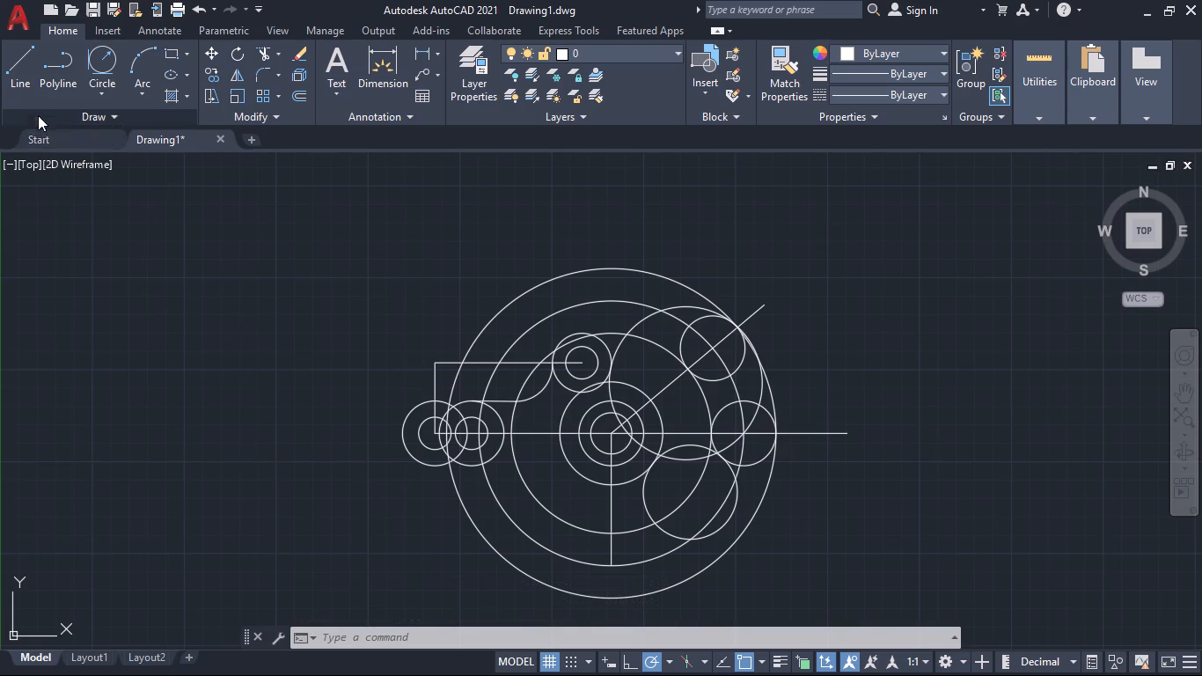
pyautogui.click(20, 59)
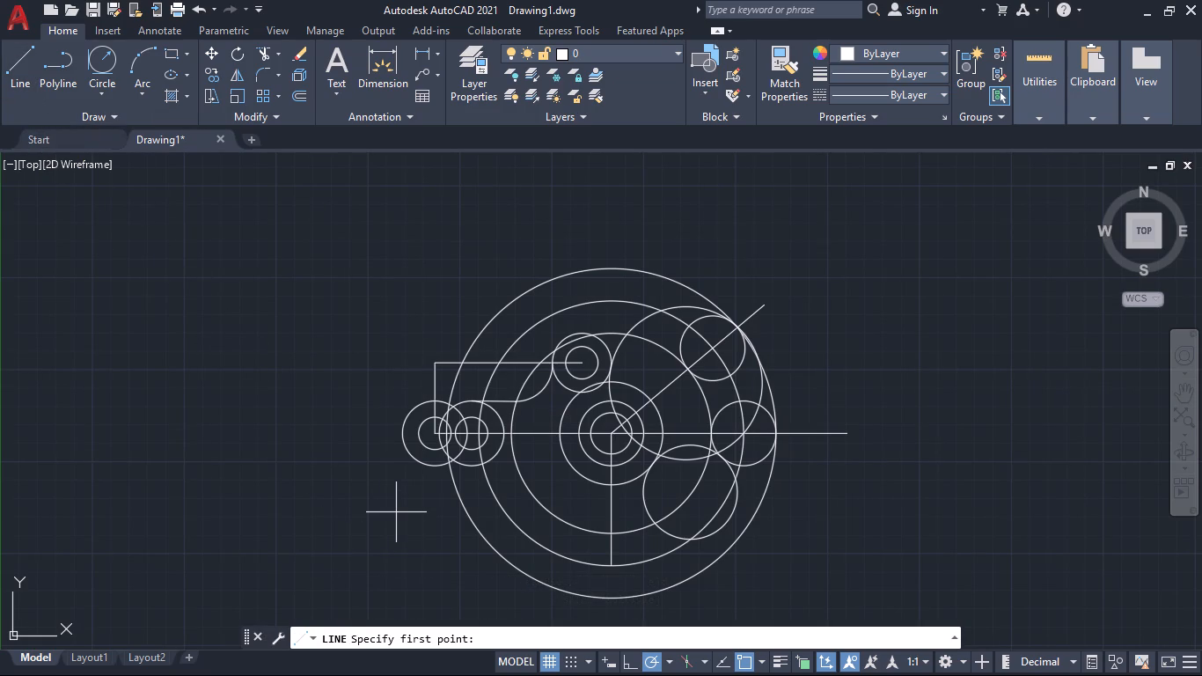
pyautogui.write('tan')
pyautogui.press('Return')
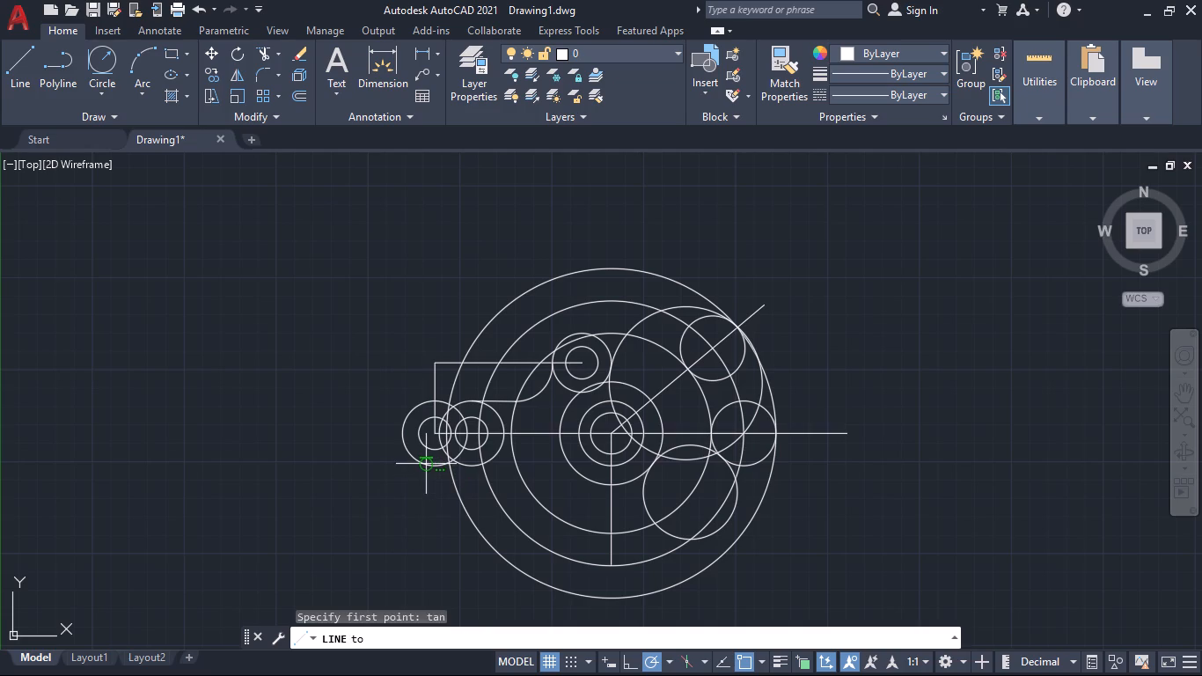
pyautogui.click(425, 464)
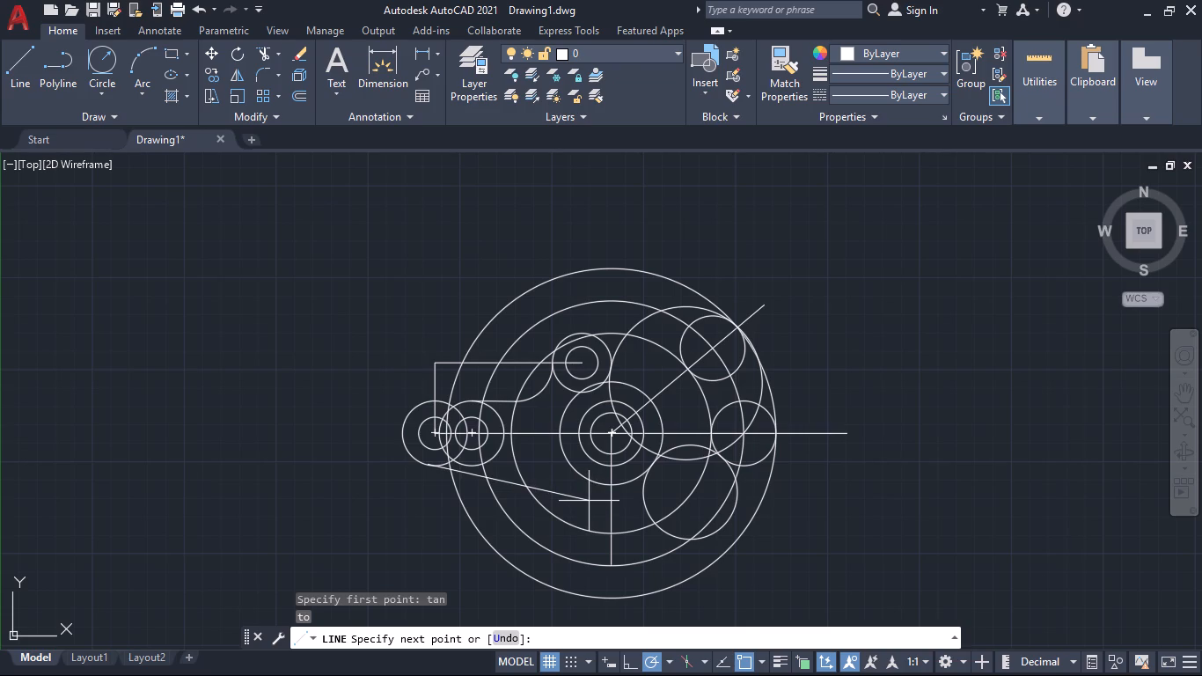
pyautogui.write('tan')
pyautogui.press('Return')
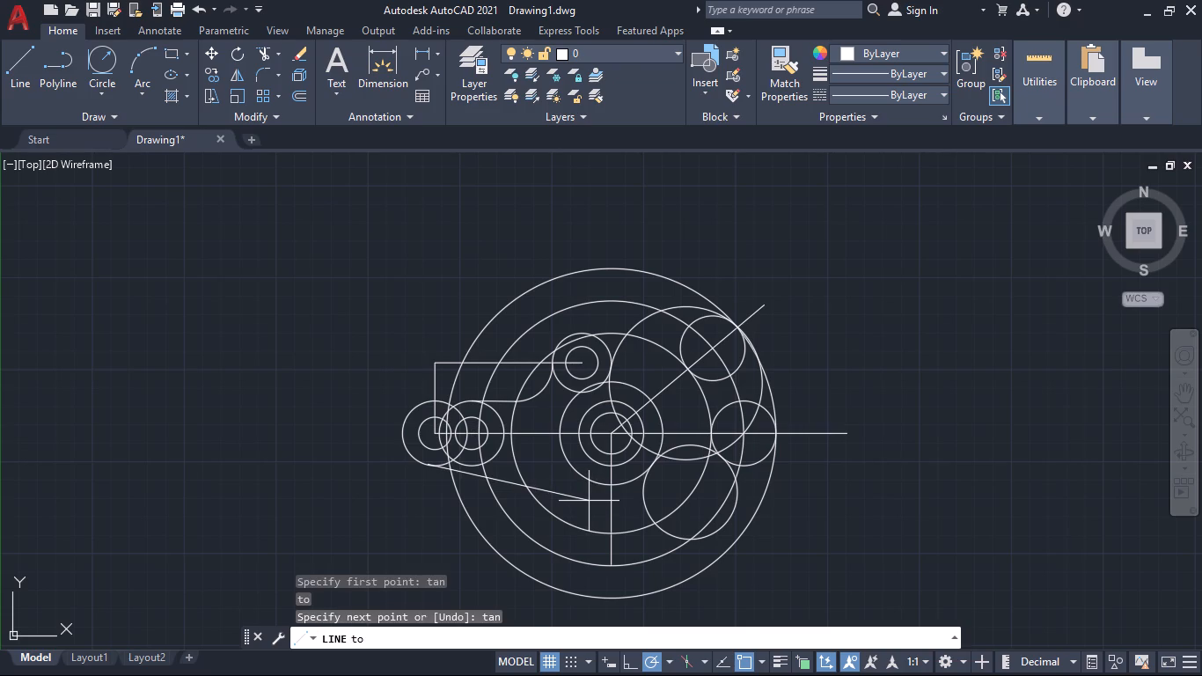
pyautogui.scroll(4, 589, 485)
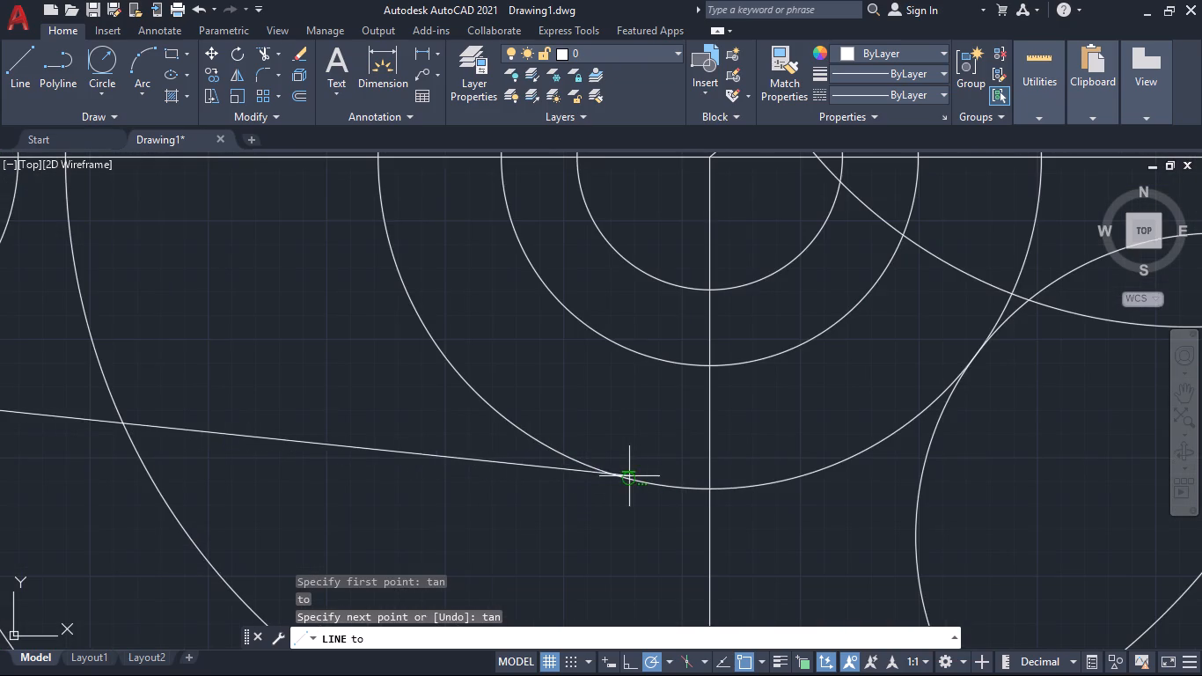
pyautogui.click(620, 478)
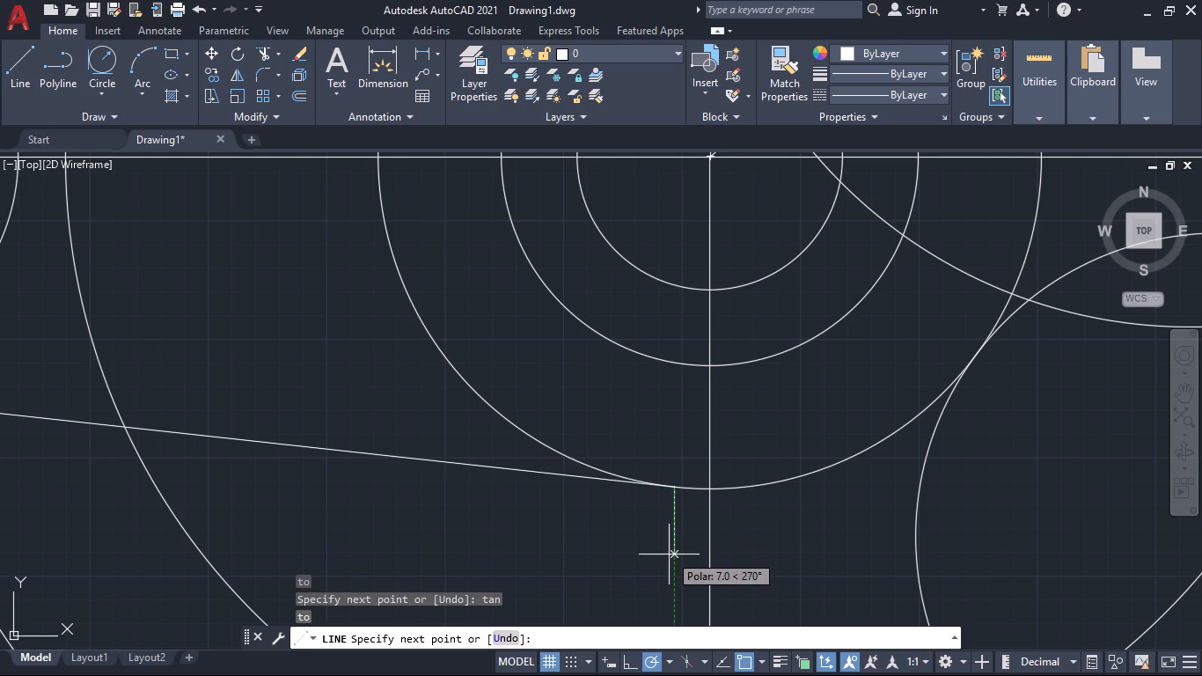
pyautogui.press('space')
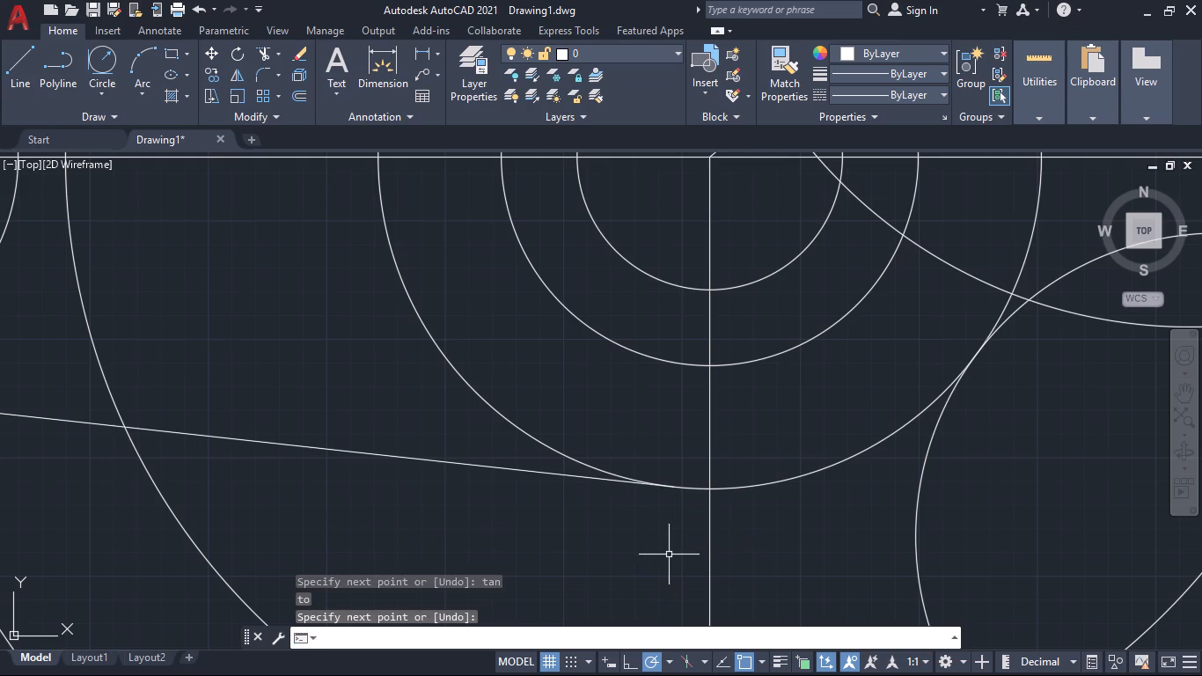
# Draw a line joining the top quadrants of the two overlapping left-end outer circles.
pyautogui.scroll(-4, 628, 550)
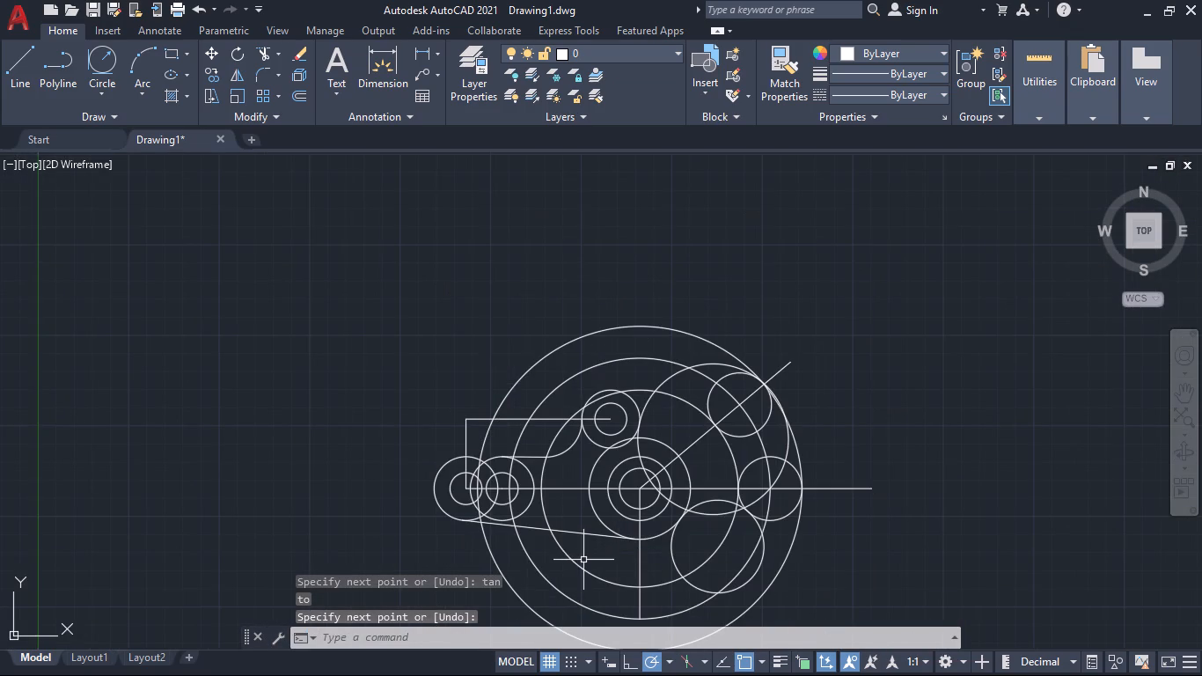
pyautogui.moveTo(399, 499); pyautogui.dragTo(402, 401, button='middle')
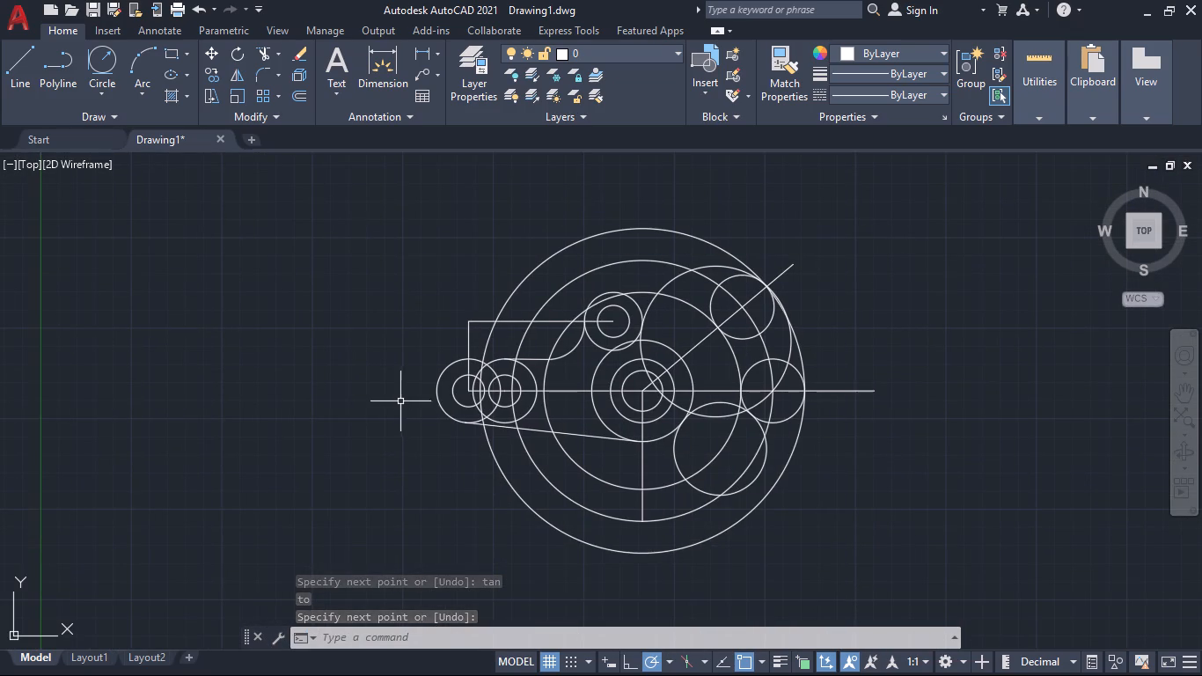
pyautogui.moveTo(391, 382); pyautogui.dragTo(348, 426, button='middle')
pyautogui.click(15, 65)
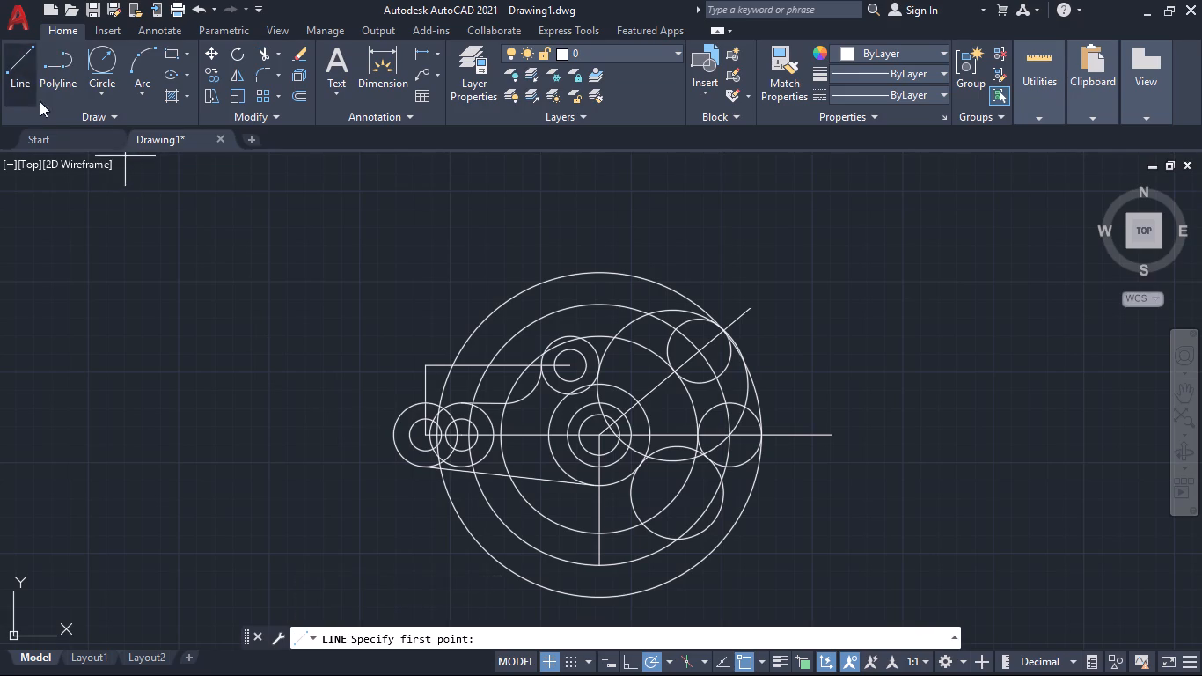
pyautogui.scroll(4, 403, 363)
pyautogui.scroll(-1, 412, 391)
pyautogui.moveTo(422, 424); pyautogui.dragTo(399, 261, button='middle')
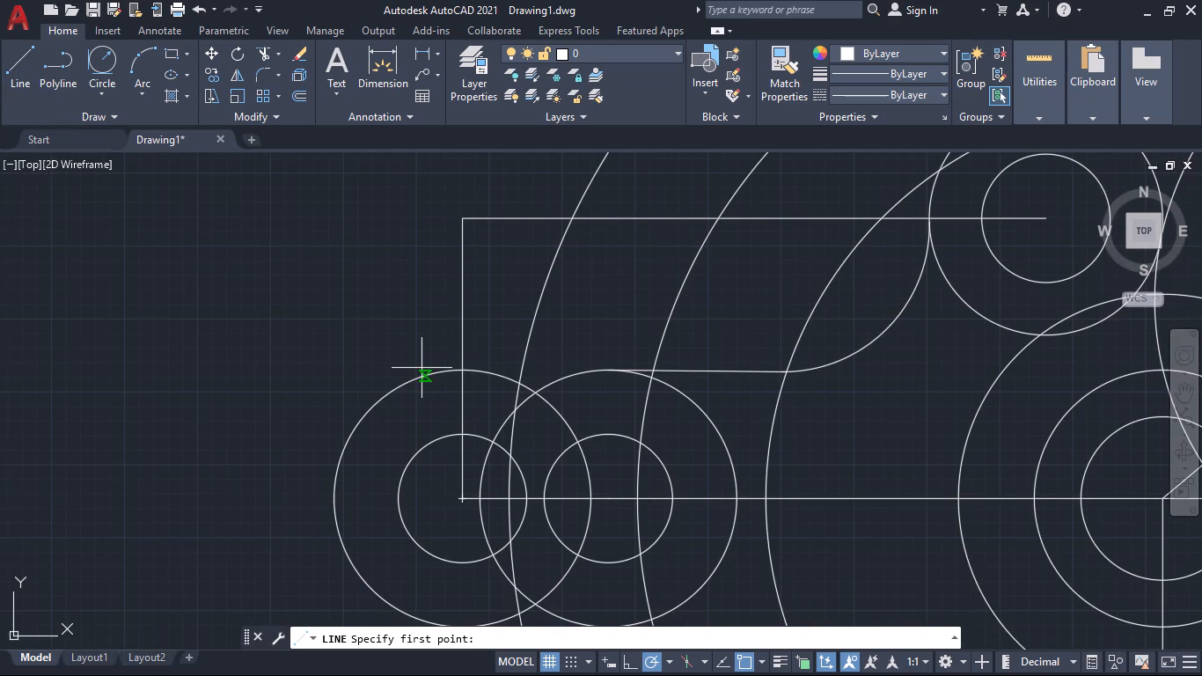
pyautogui.click(461, 372)
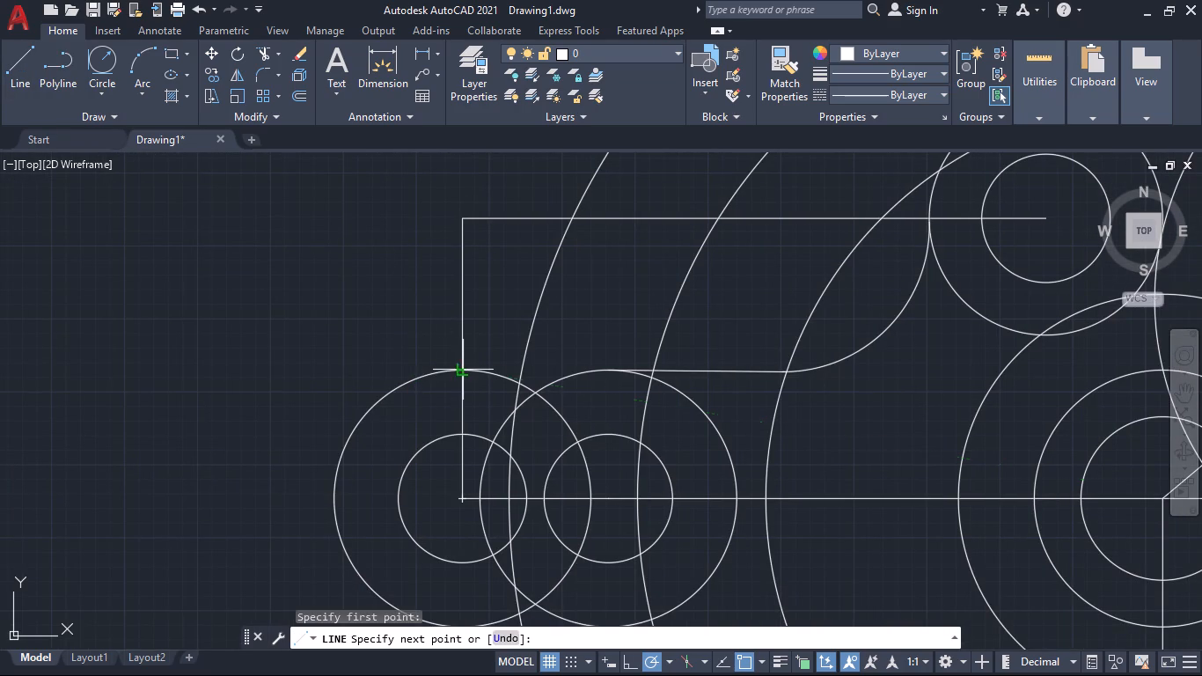
pyautogui.click(613, 371)
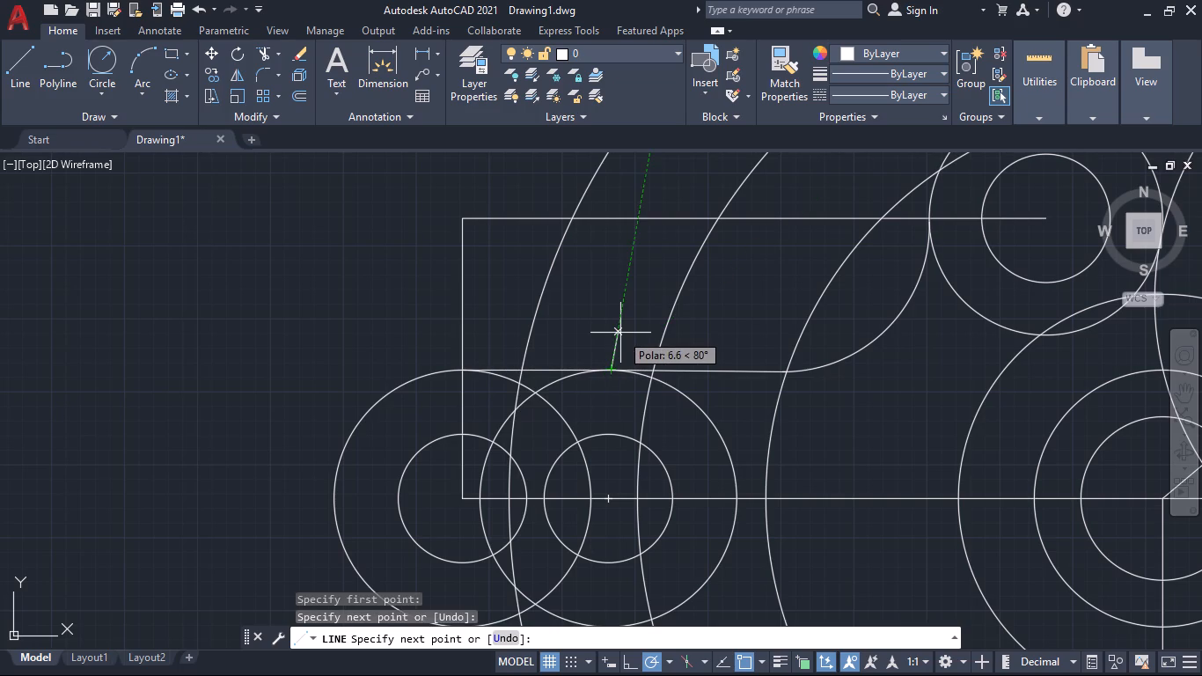
pyautogui.press('space')
# Draw a line from the lower tangent line's start on the far-left outer circle to the bottom quadrant of the overlapping outer circle.
pyautogui.press('space')
pyautogui.scroll(-2, 620, 333)
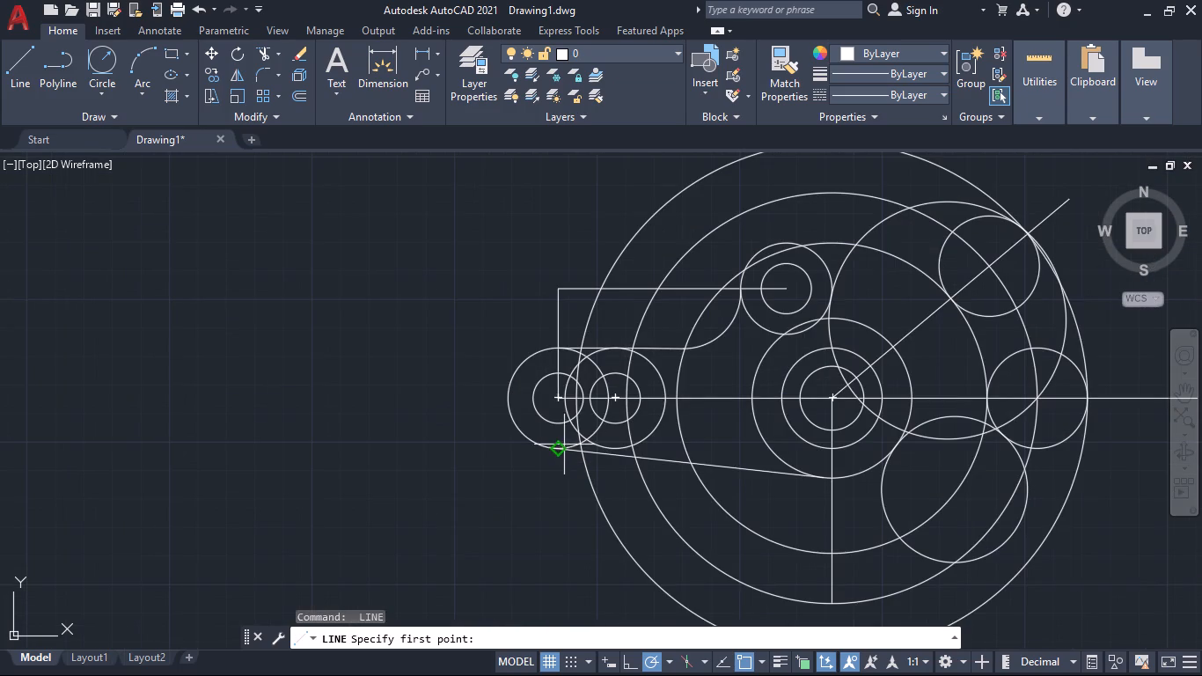
pyautogui.scroll(3, 561, 443)
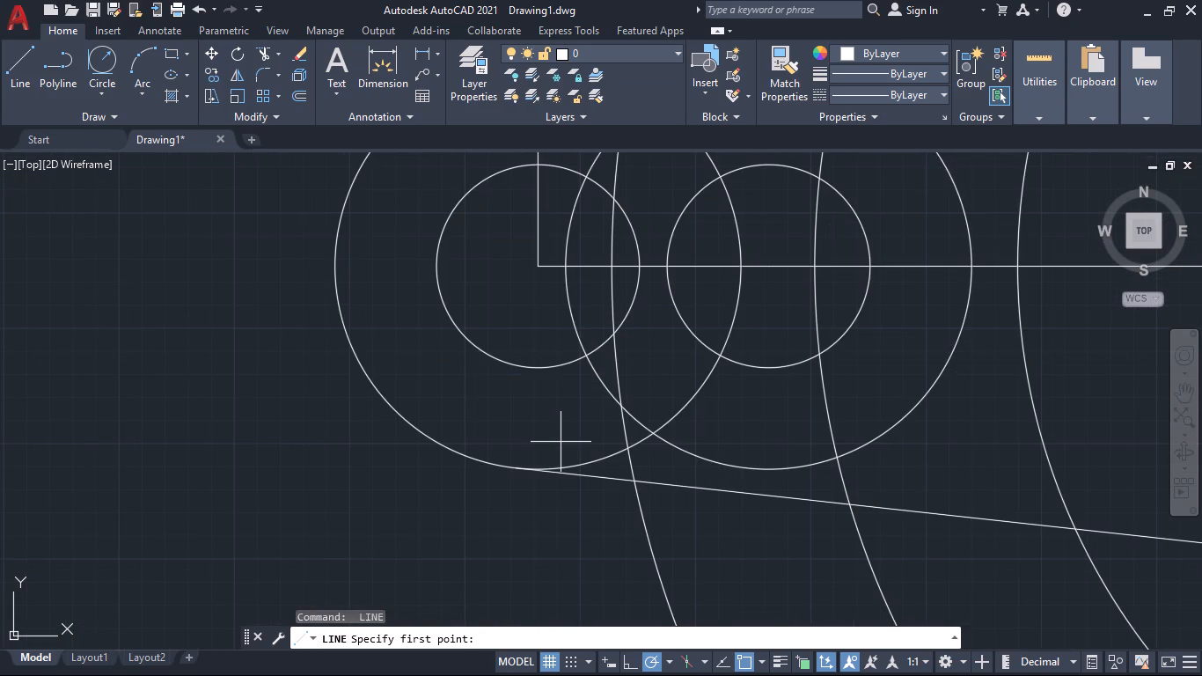
pyautogui.moveTo(561, 442); pyautogui.dragTo(545, 378, button='middle')
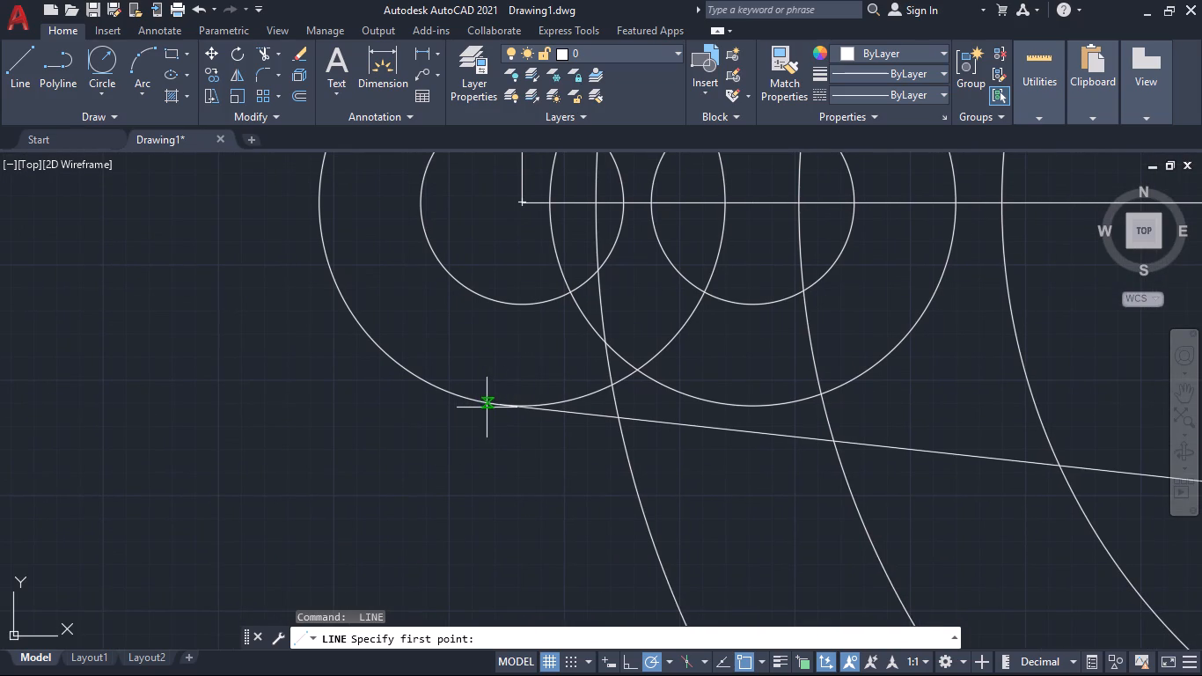
pyautogui.click(501, 408)
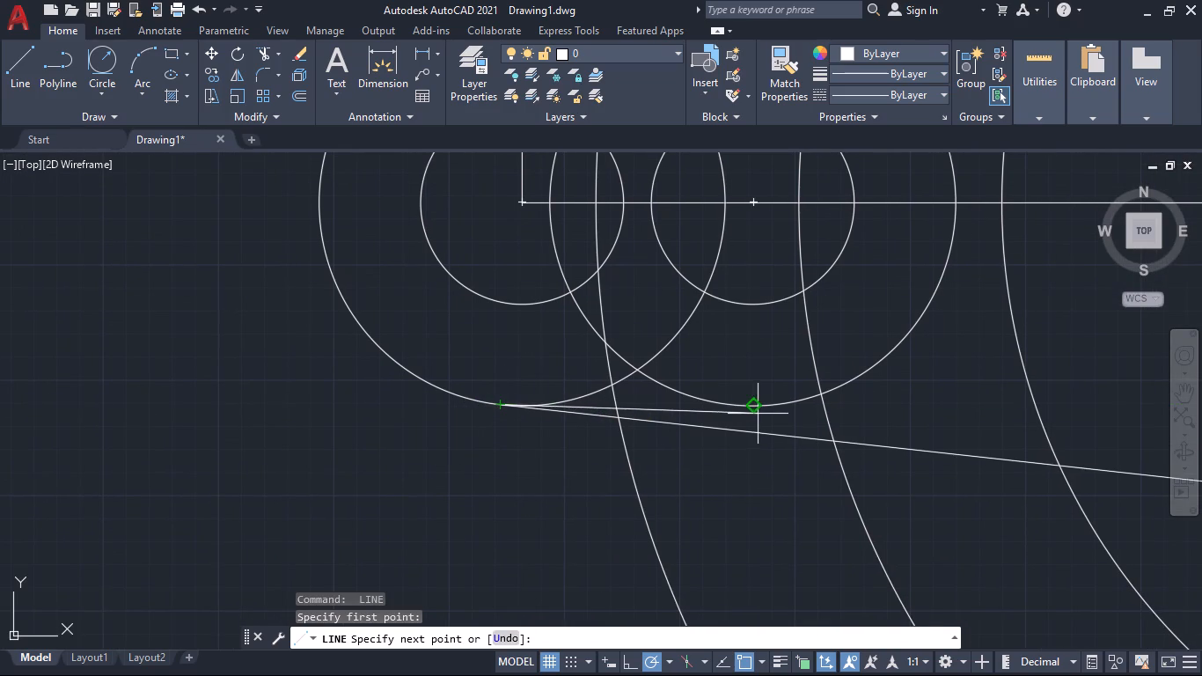
pyautogui.click(758, 408)
pyautogui.press('space')
# Draw a horizontal line joining the bottom quadrants of the two small left-end circles.
pyautogui.press('space')
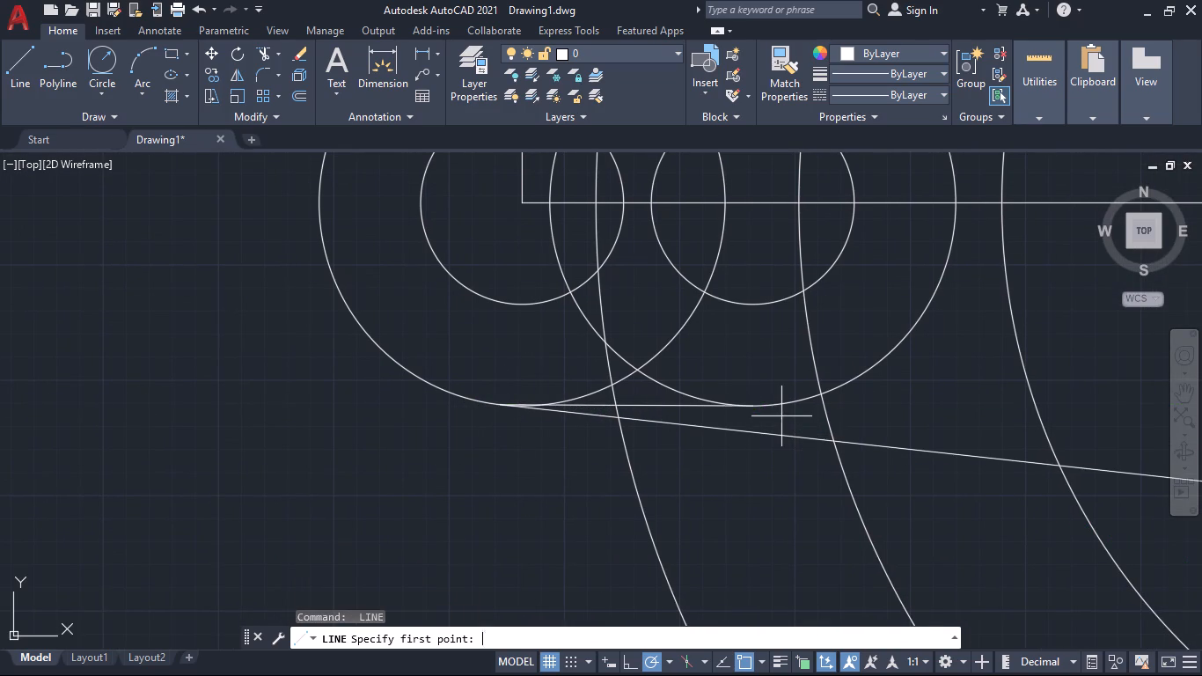
pyautogui.scroll(-1, 754, 372)
pyautogui.moveTo(752, 371); pyautogui.dragTo(770, 455, button='middle')
pyautogui.scroll(2, 619, 415)
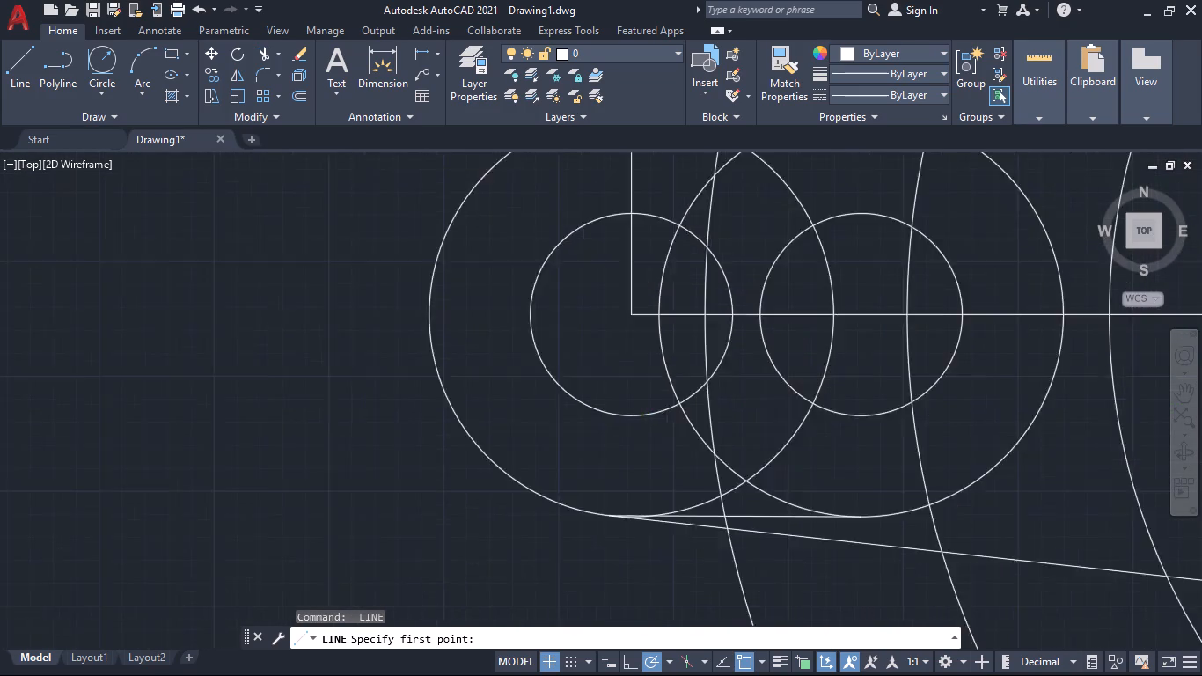
pyautogui.click(637, 420)
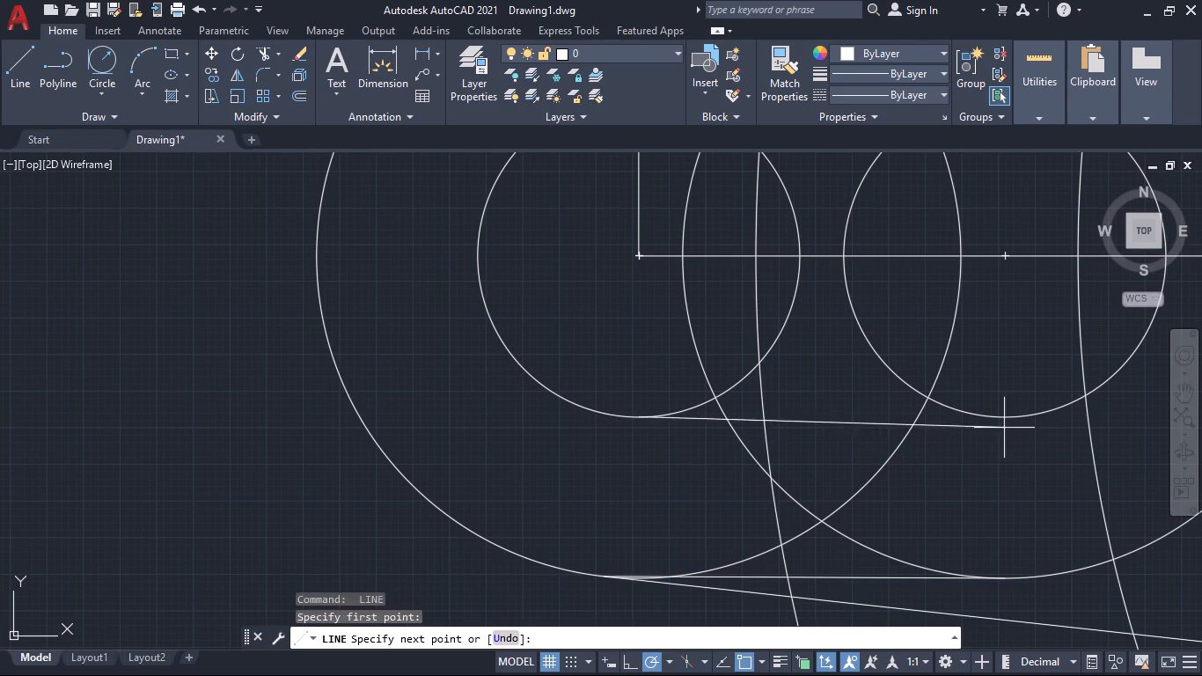
pyautogui.click(1009, 419)
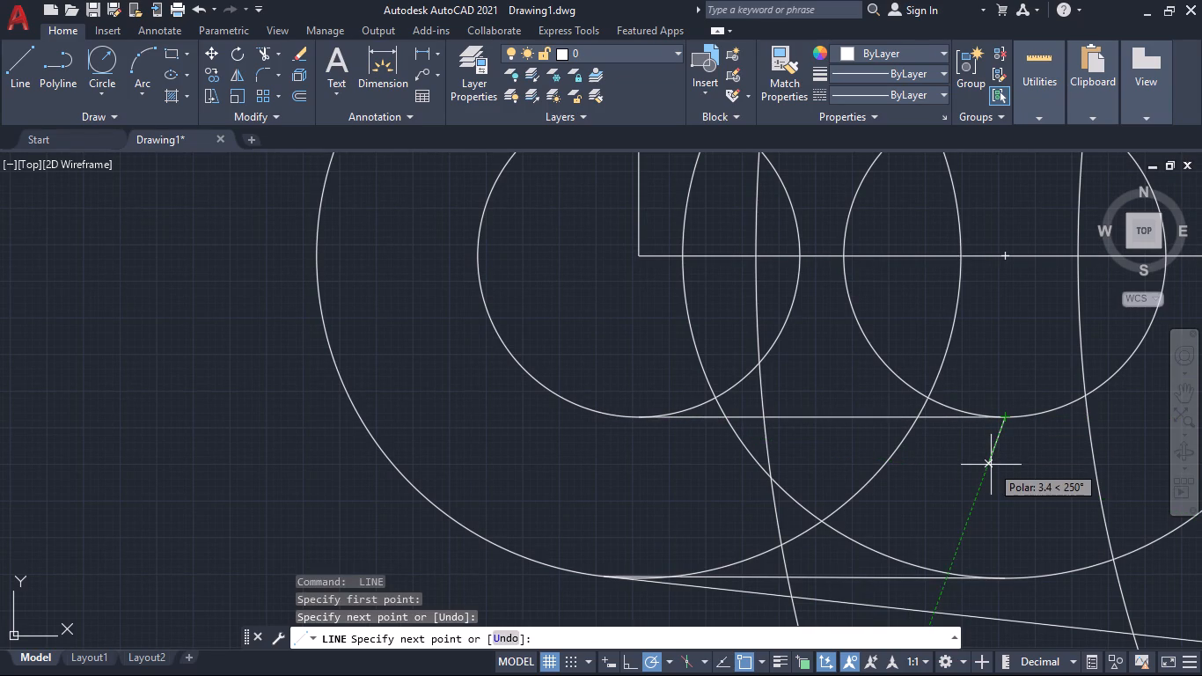
pyautogui.press('space')
# Draw a horizontal line joining the top quadrants of the two small left-end circles to complete the slot's straight sides.
pyautogui.press('space')
pyautogui.moveTo(974, 467); pyautogui.dragTo(956, 594, button='middle')
pyautogui.scroll(-1, 974, 467)
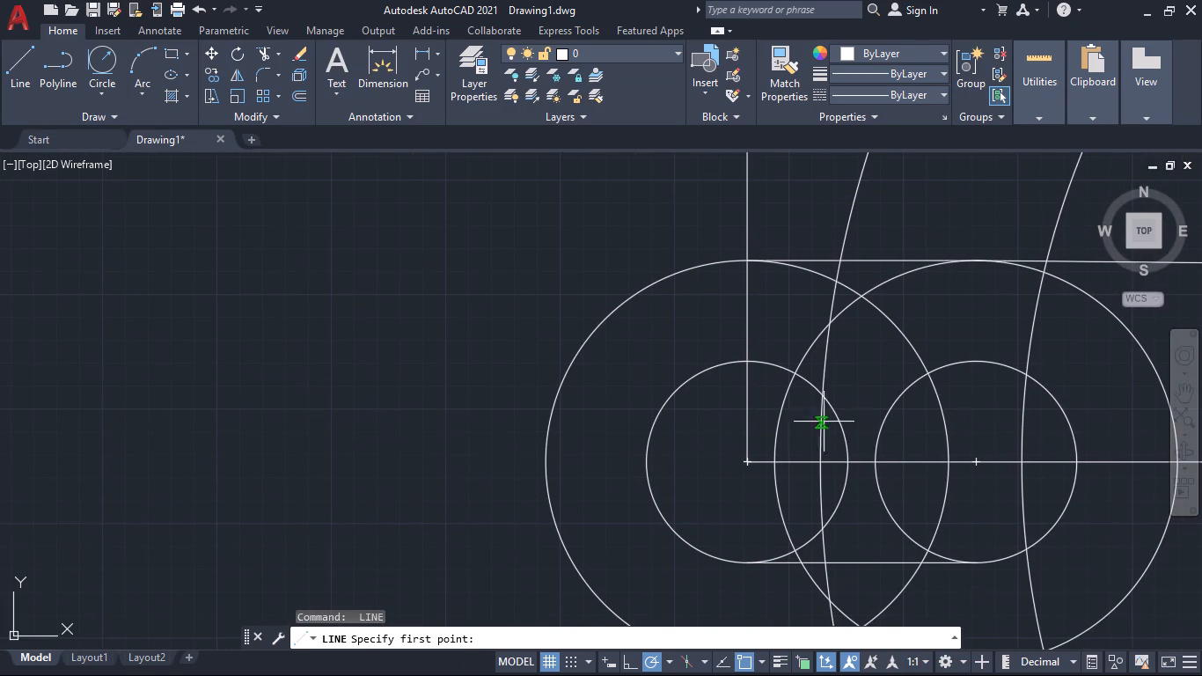
pyautogui.click(744, 364)
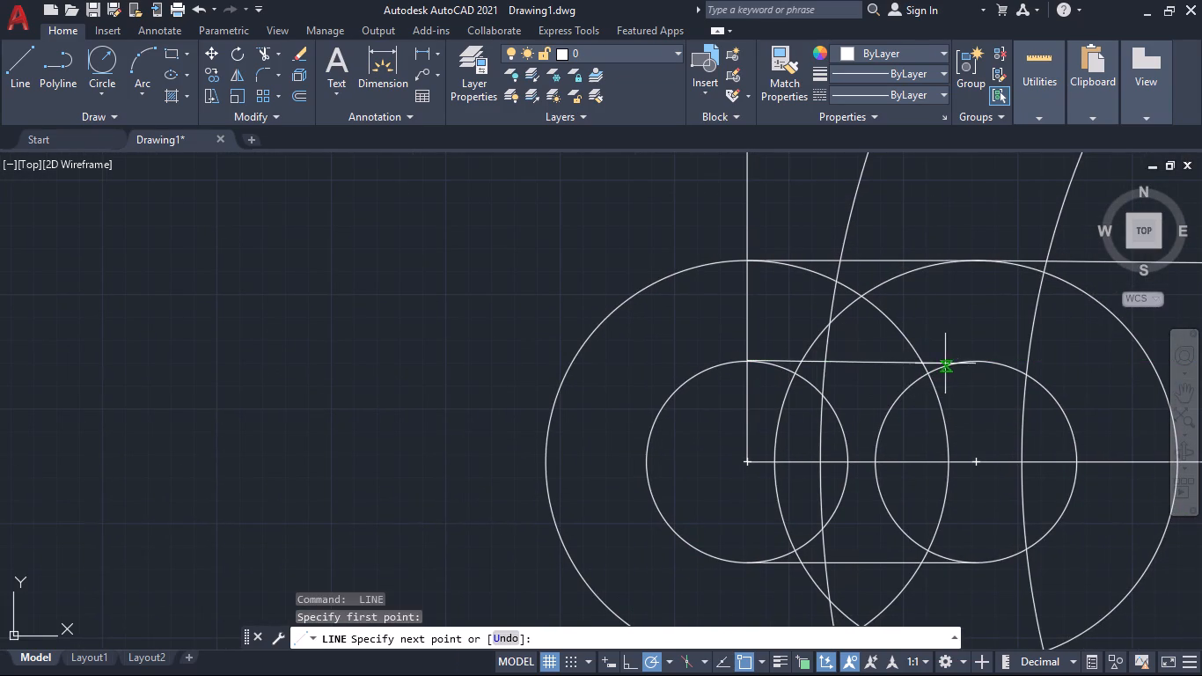
pyautogui.click(971, 361)
pyautogui.press('space')
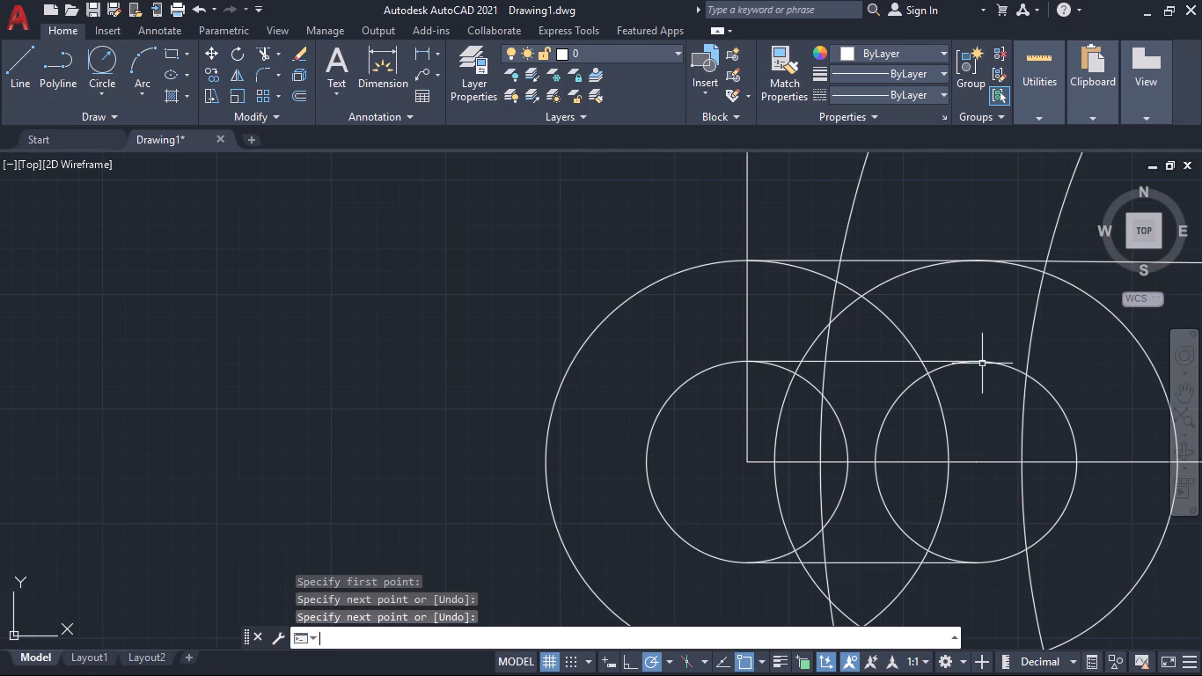
# Load the ACAD_ISO02W100 ISO dash linetype from acad.lin into the drawing.
pyautogui.scroll(-2, 986, 393)
pyautogui.moveTo(789, 530); pyautogui.dragTo(541, 473, button='middle')
pyautogui.scroll(-1, 540, 475)
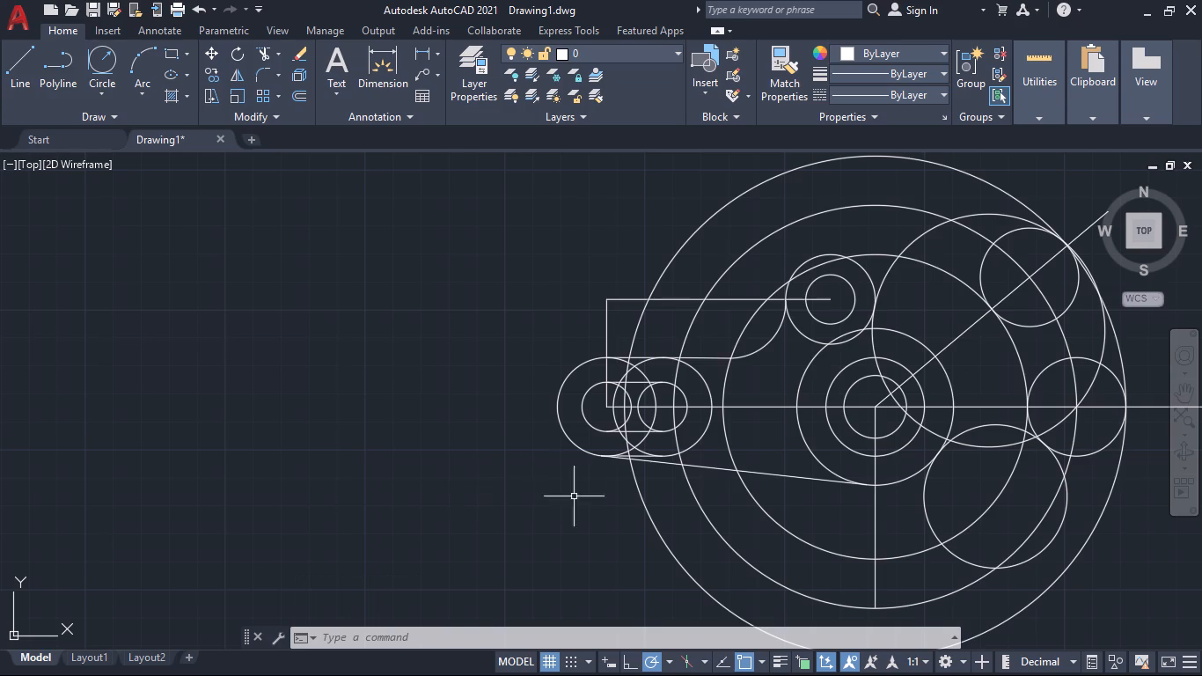
pyautogui.moveTo(429, 494); pyautogui.dragTo(224, 409, button='middle')
pyautogui.moveTo(266, 428); pyautogui.dragTo(261, 473, button='middle')
pyautogui.scroll(1, 260, 474)
pyautogui.scroll(-1, 703, 347)
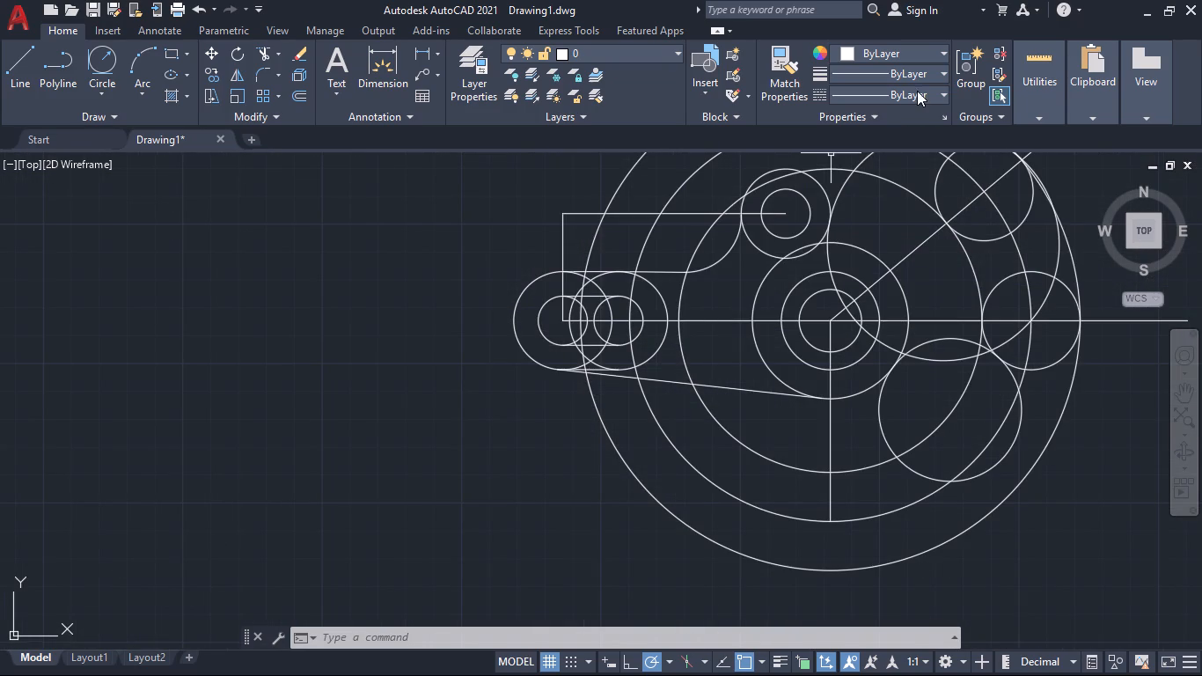
pyautogui.click(918, 90)
pyautogui.click(876, 178)
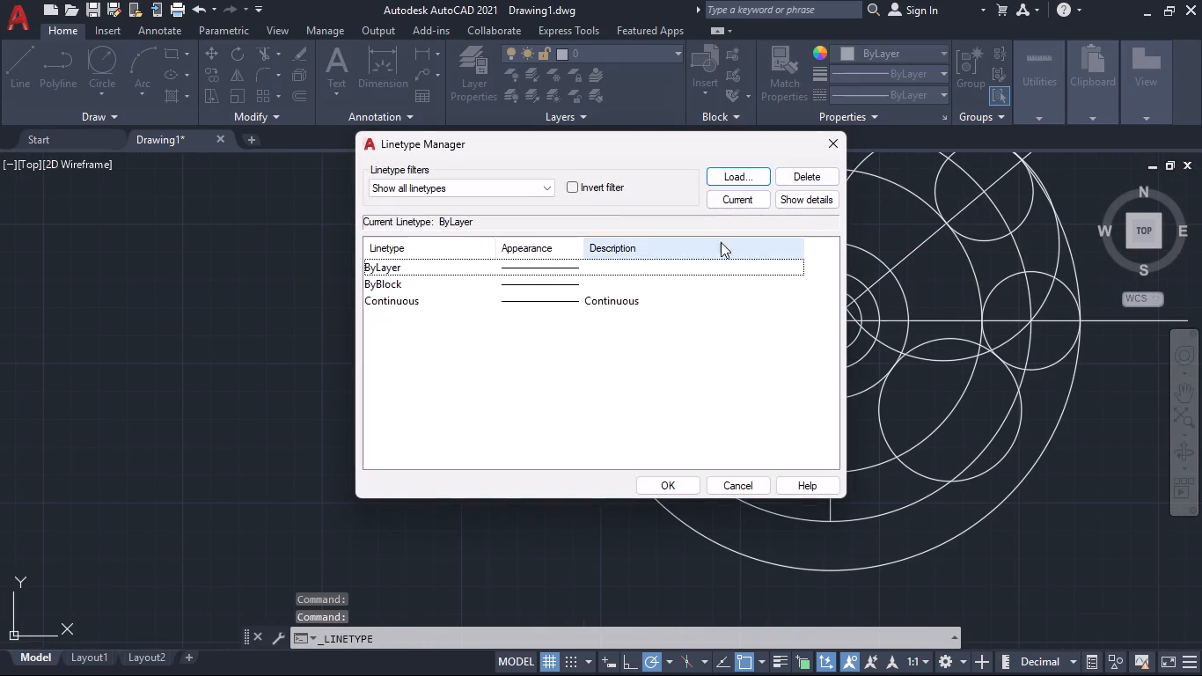
pyautogui.click(732, 171)
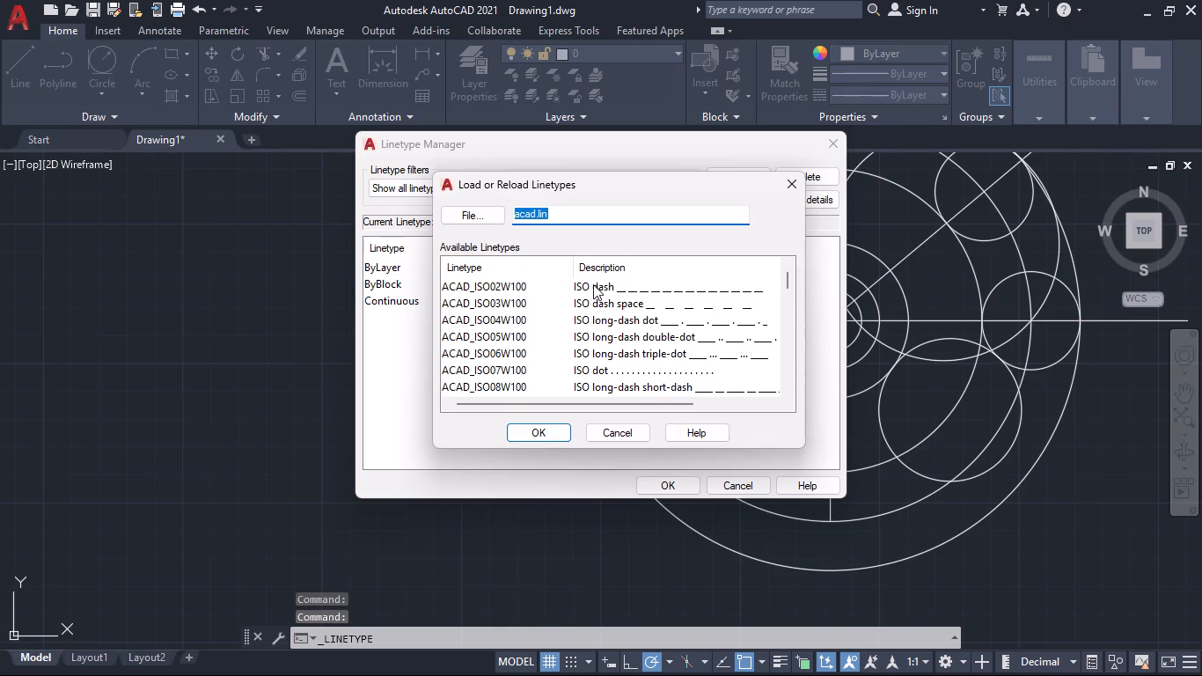
pyautogui.click(593, 284)
pyautogui.click(547, 433)
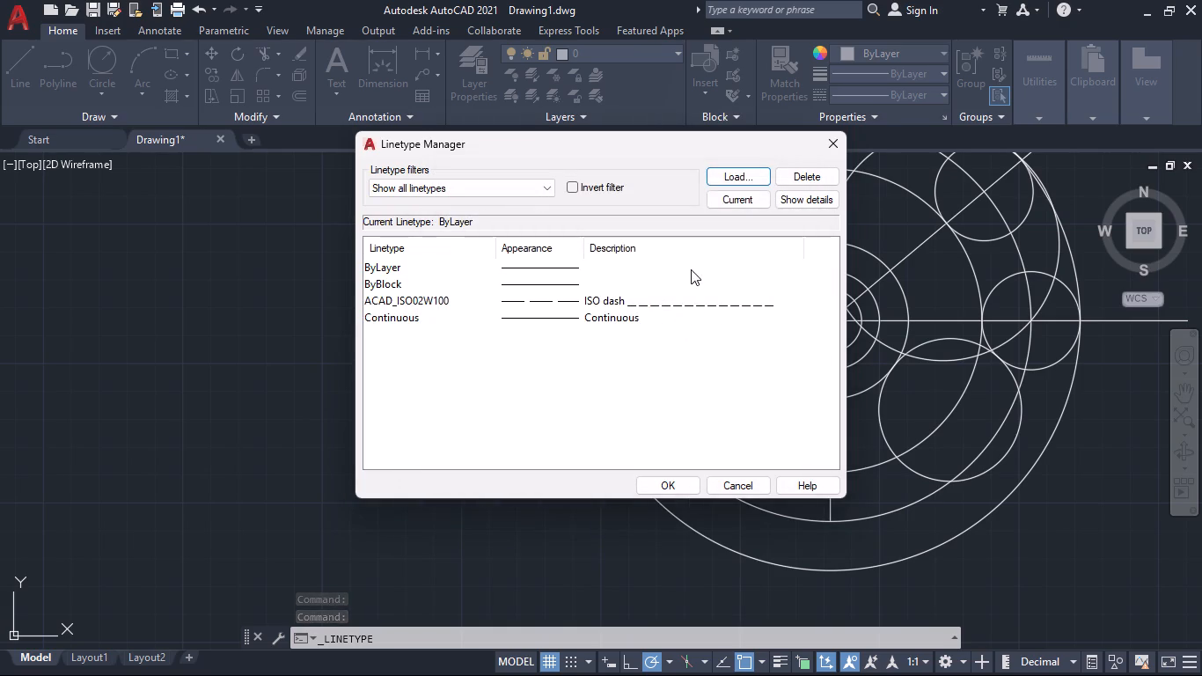
# Load the ACAD_ISO03W100 ISO dash space linetype from acad.lin into the drawing.
pyautogui.click(739, 175)
pyautogui.click(655, 310)
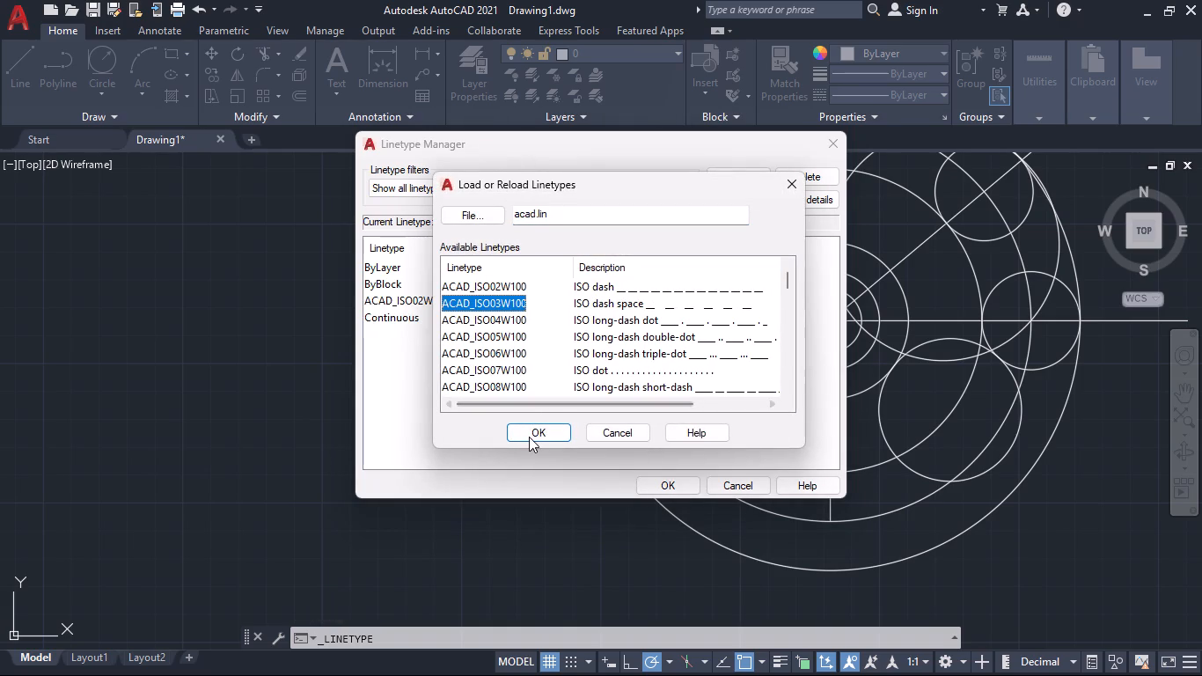
pyautogui.click(529, 437)
# Load the CENTER linetype from acad.lin into the drawing.
pyautogui.click(757, 175)
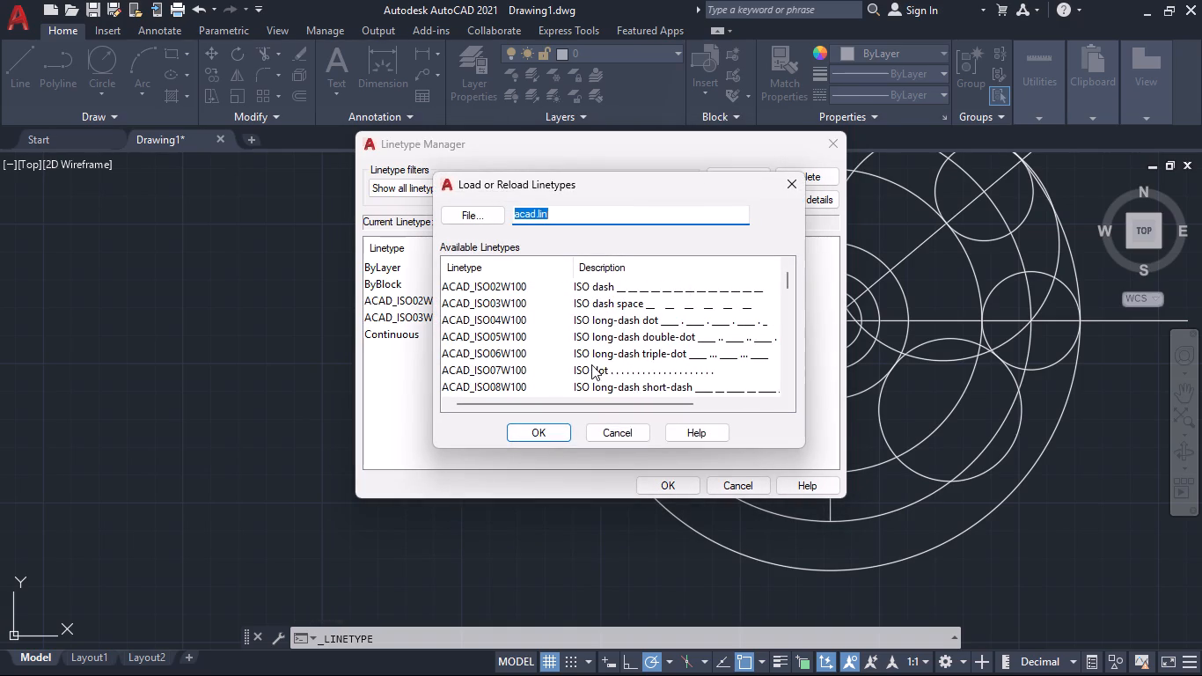
pyautogui.scroll(-5, 591, 364)
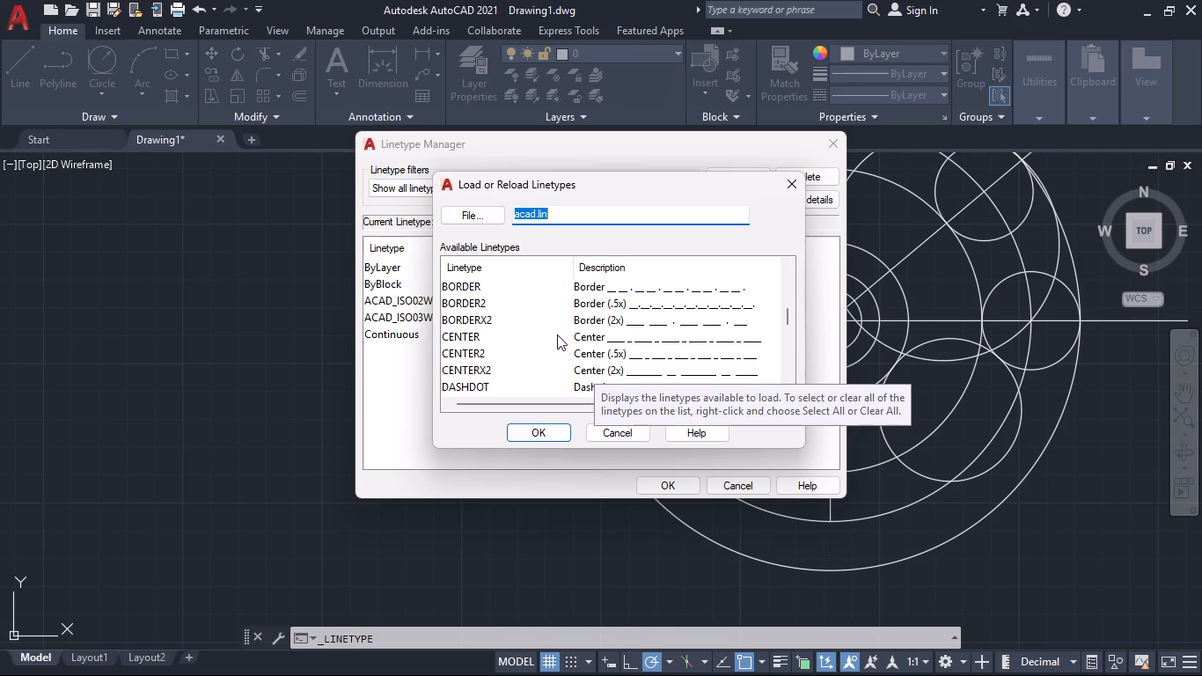
pyautogui.click(597, 335)
pyautogui.click(546, 432)
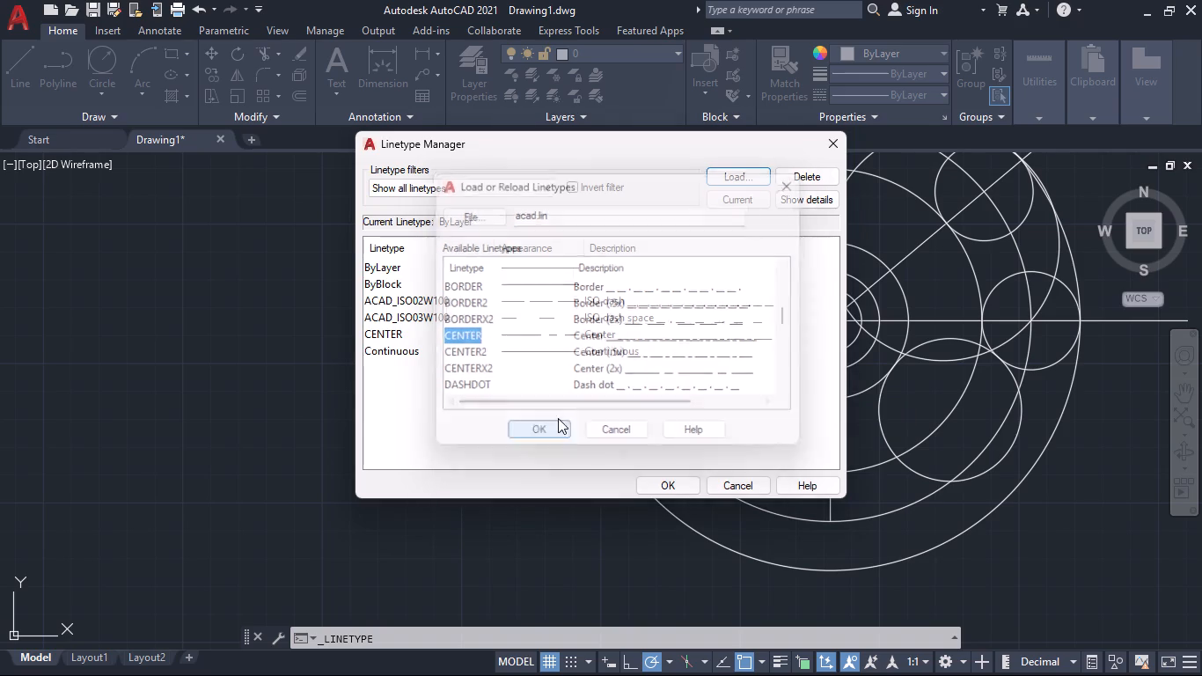
# Load the CENTERX2 linetype from acad.lin into the drawing.
pyautogui.click(729, 179)
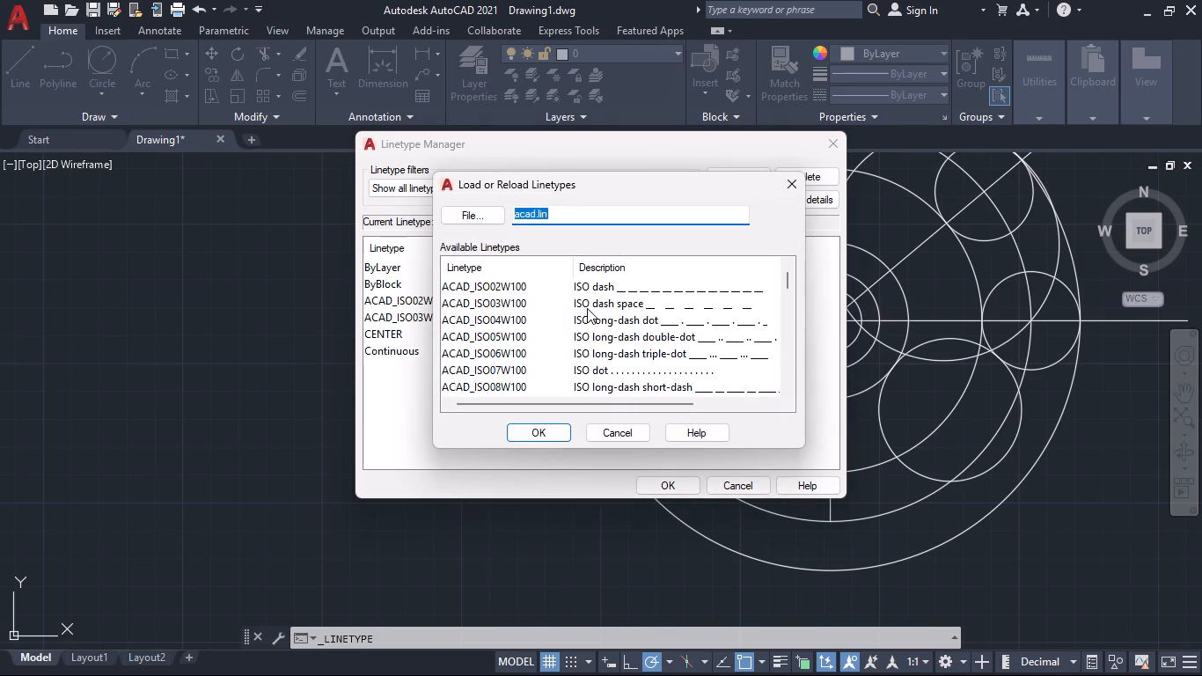
pyautogui.scroll(-6, 587, 308)
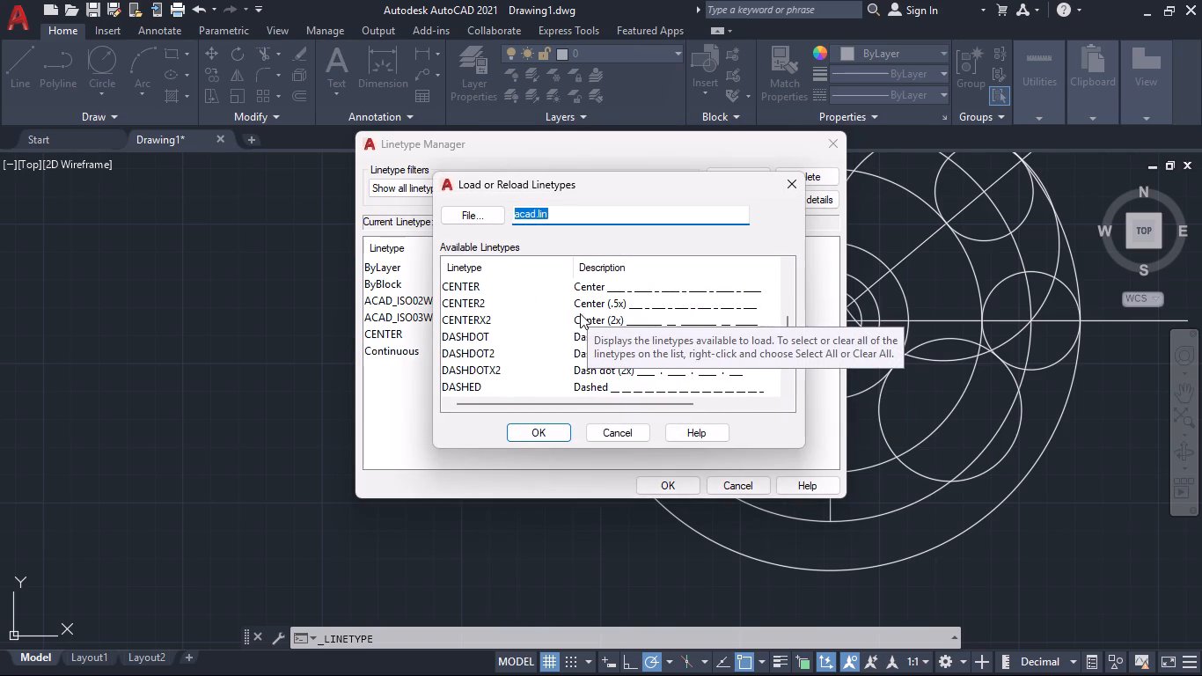
pyautogui.click(580, 313)
pyautogui.click(541, 430)
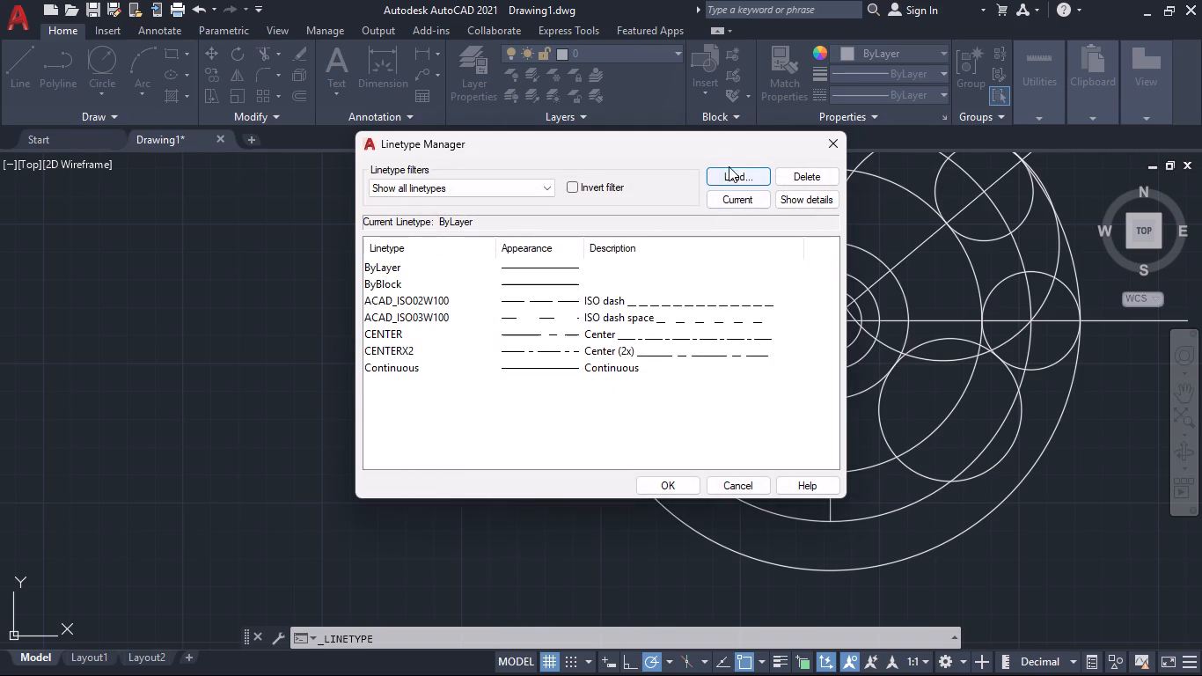
# Load the DASHEDX2 linetype from acad.lin and accept the loaded linetypes, closing the Linetype Manager.
pyautogui.click(729, 165)
pyautogui.click(738, 177)
pyautogui.scroll(-4, 596, 361)
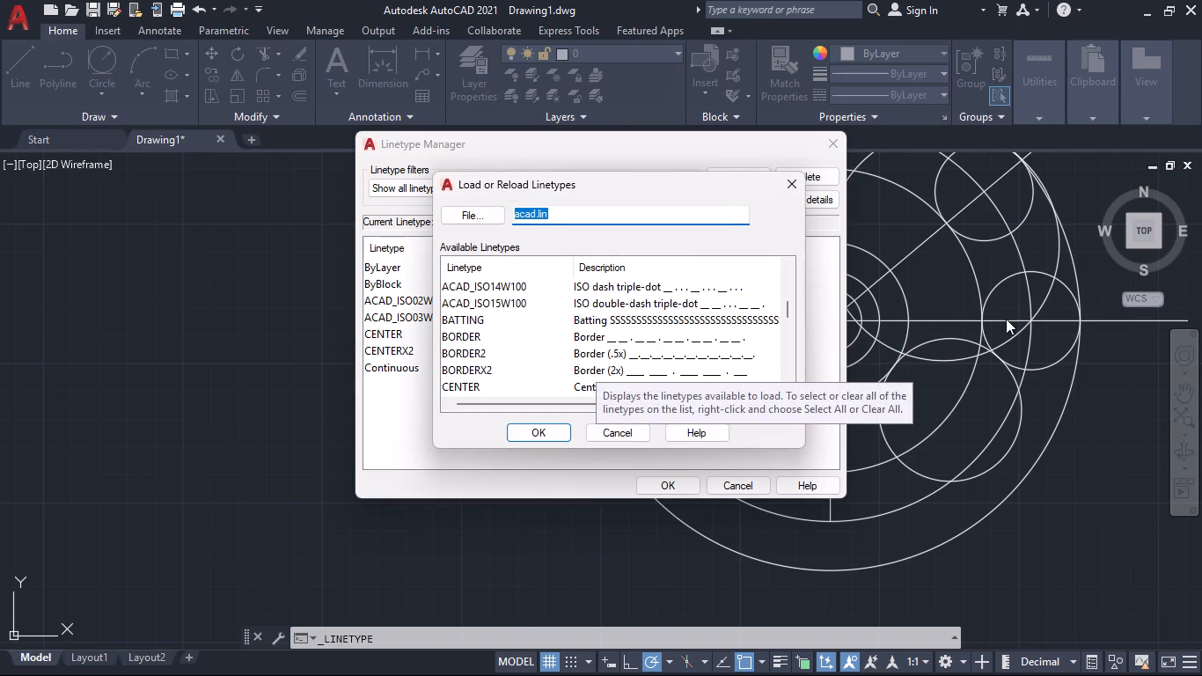
pyautogui.scroll(-1, 672, 344)
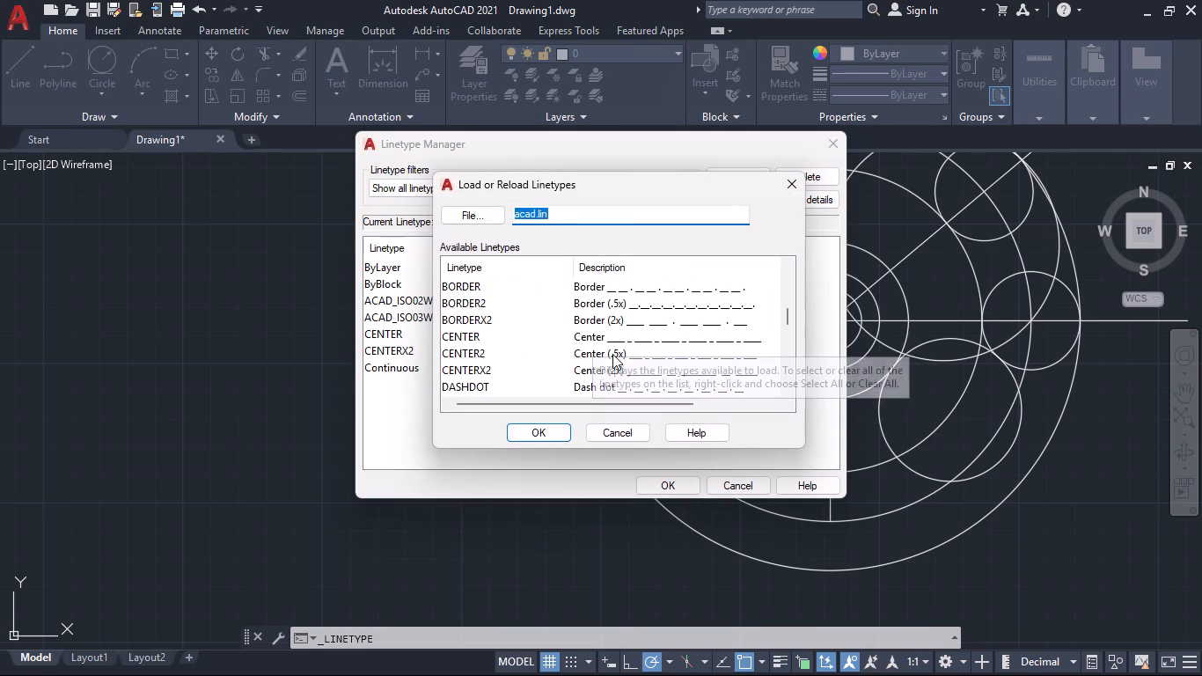
pyautogui.moveTo(539, 352); pyautogui.dragTo(531, 333, button='middle')
pyautogui.scroll(-1, 569, 335)
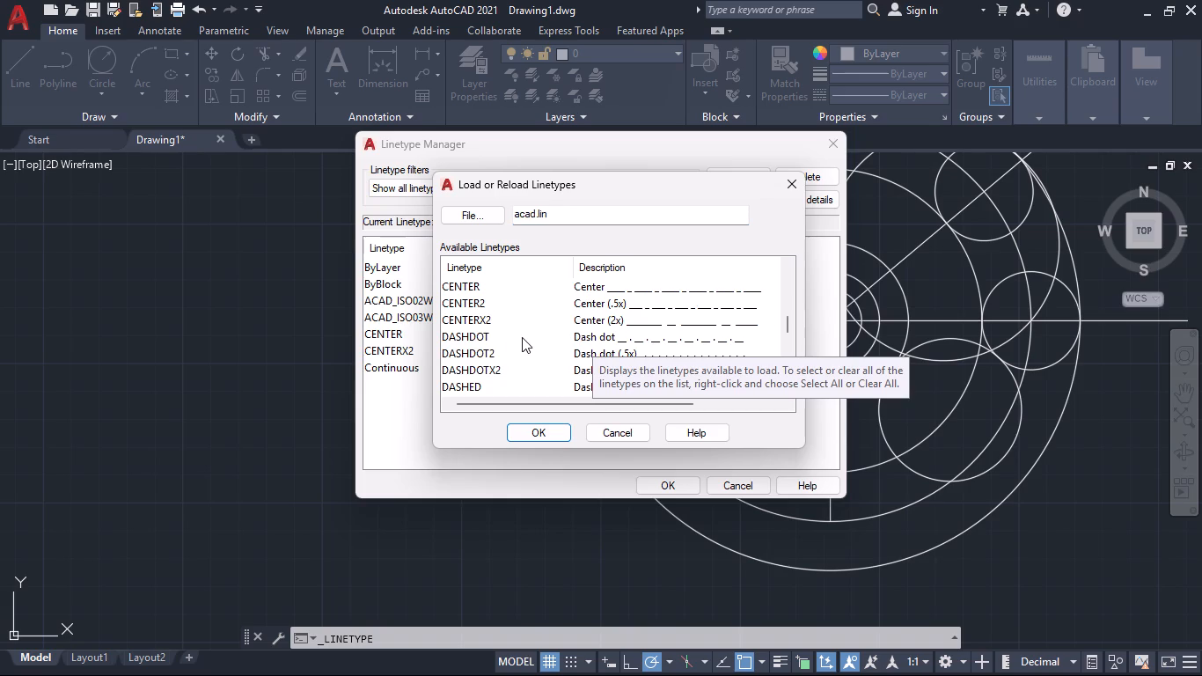
pyautogui.scroll(-1, 546, 330)
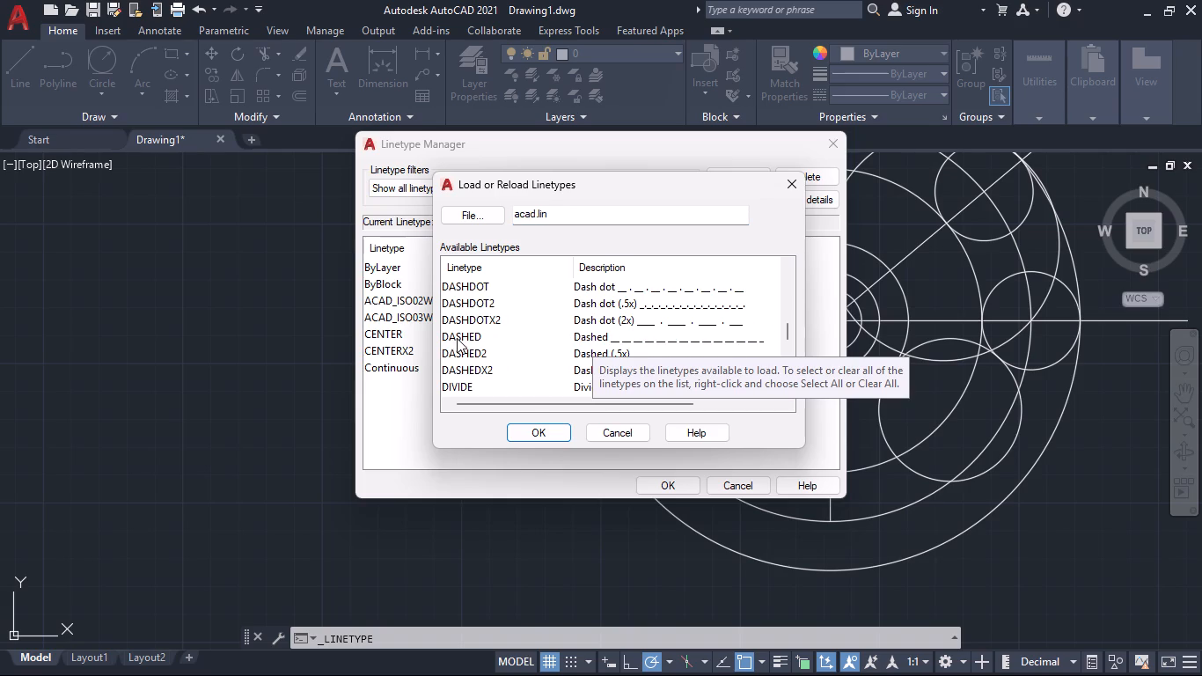
pyautogui.scroll(-1, 531, 343)
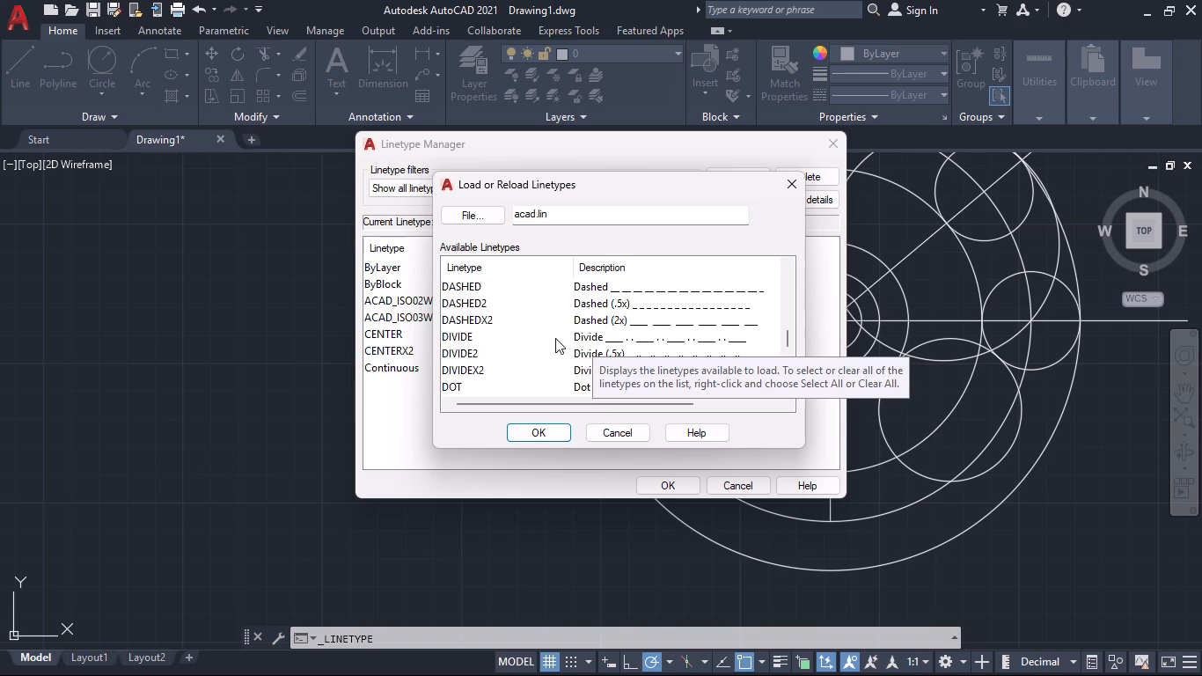
pyautogui.doubleClick(473, 315)
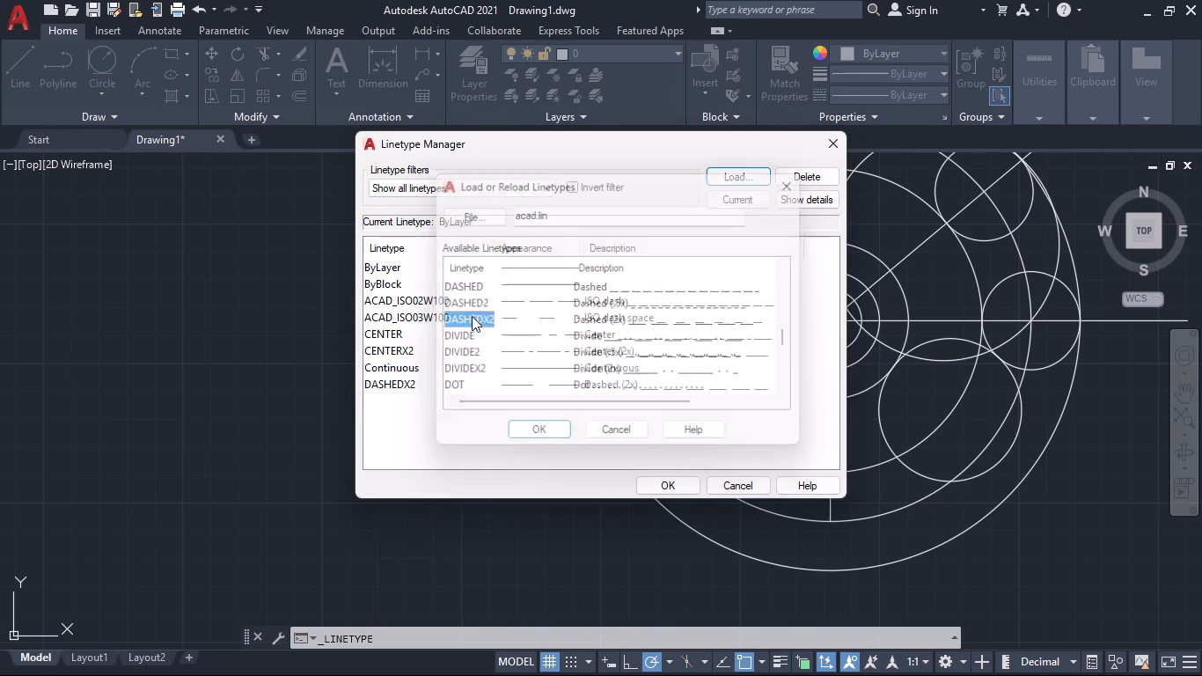
pyautogui.click(671, 480)
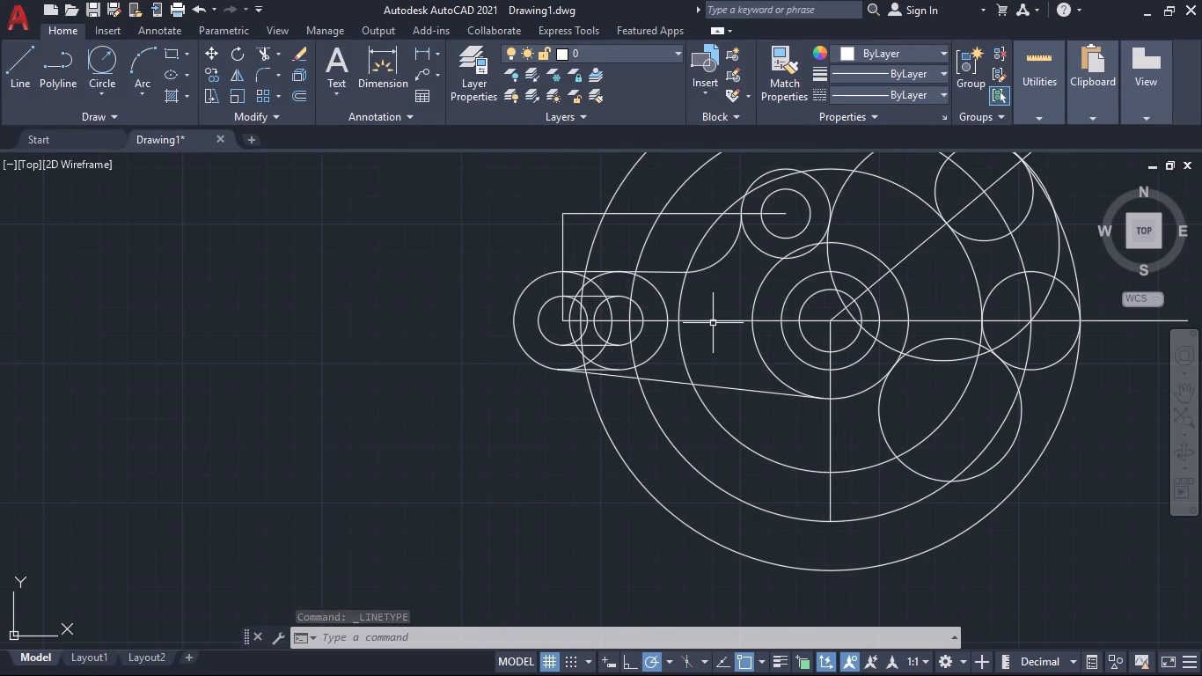
# Draw a horizontal line about 35 mm long from the far-left circles' center outward past the outer circle, extending the centerline.
pyautogui.click(24, 57)
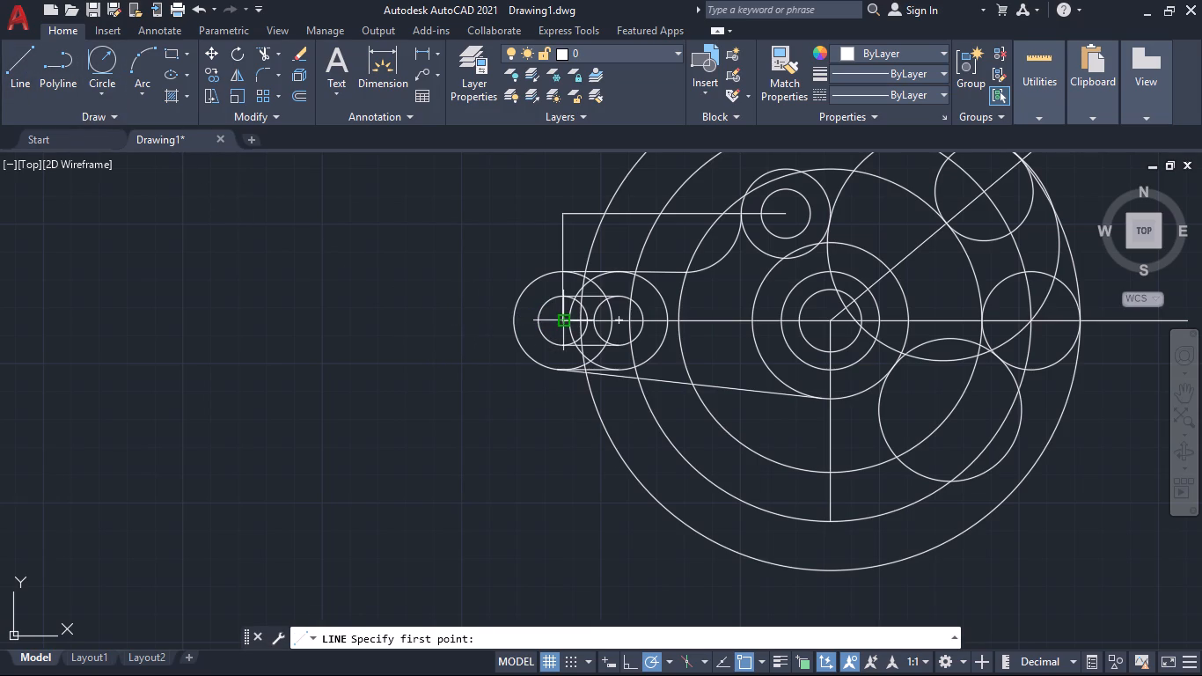
pyautogui.click(560, 321)
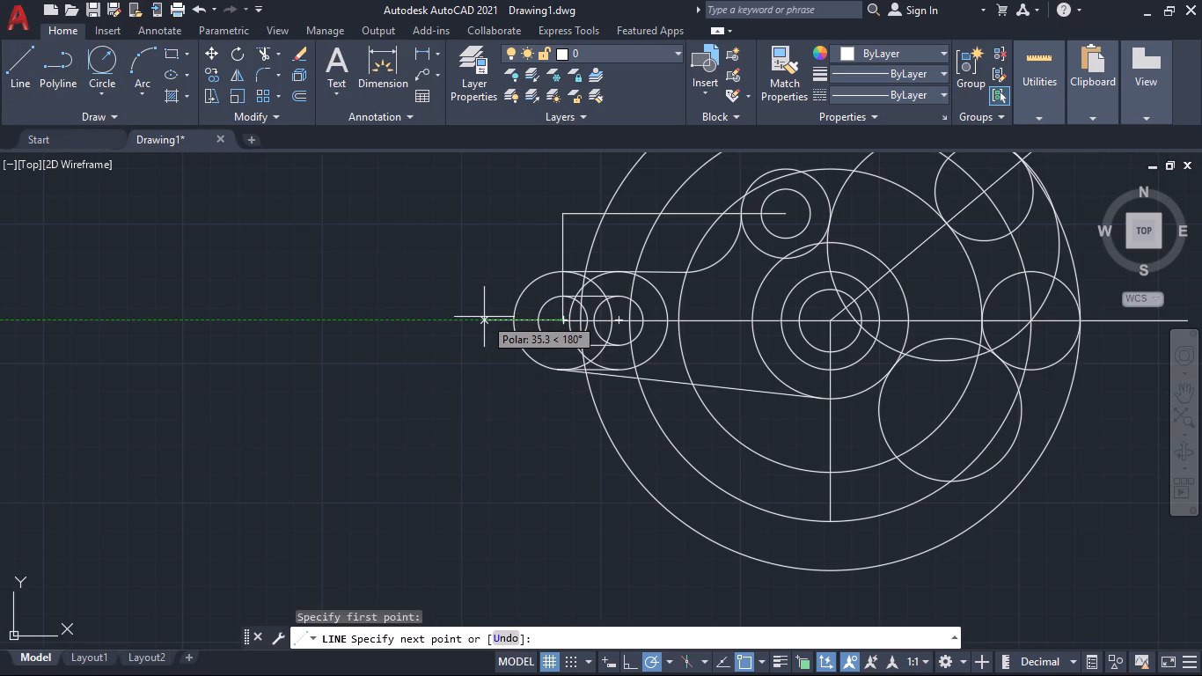
pyautogui.click(480, 321)
pyautogui.press('space')
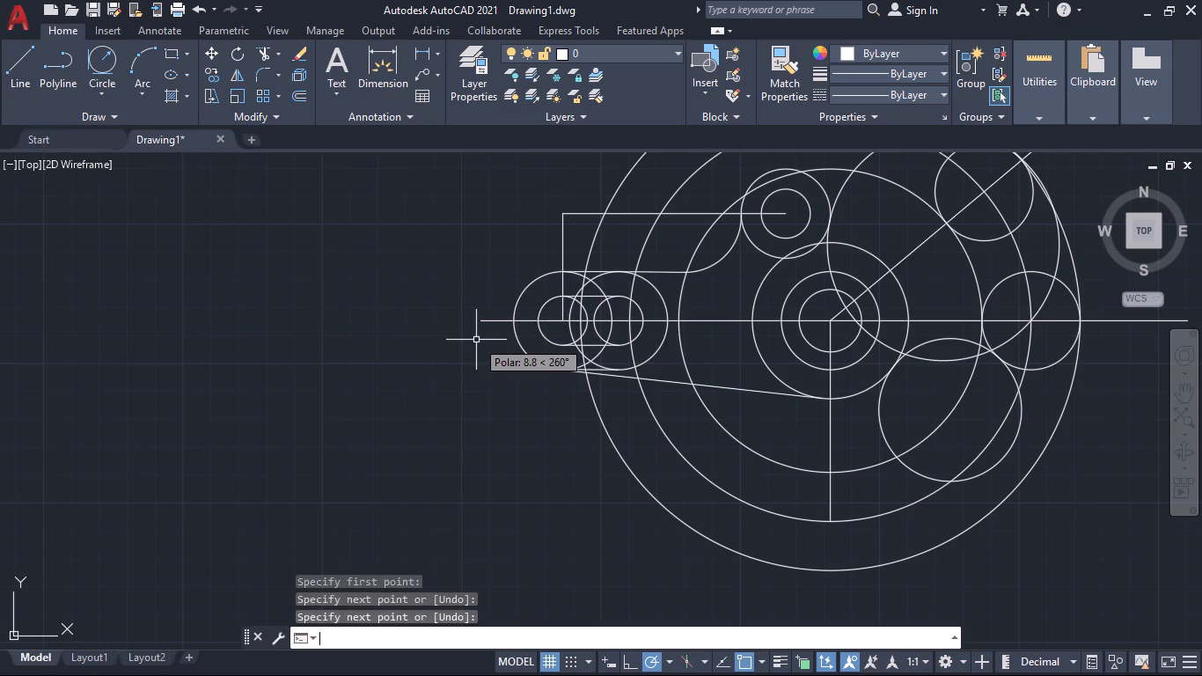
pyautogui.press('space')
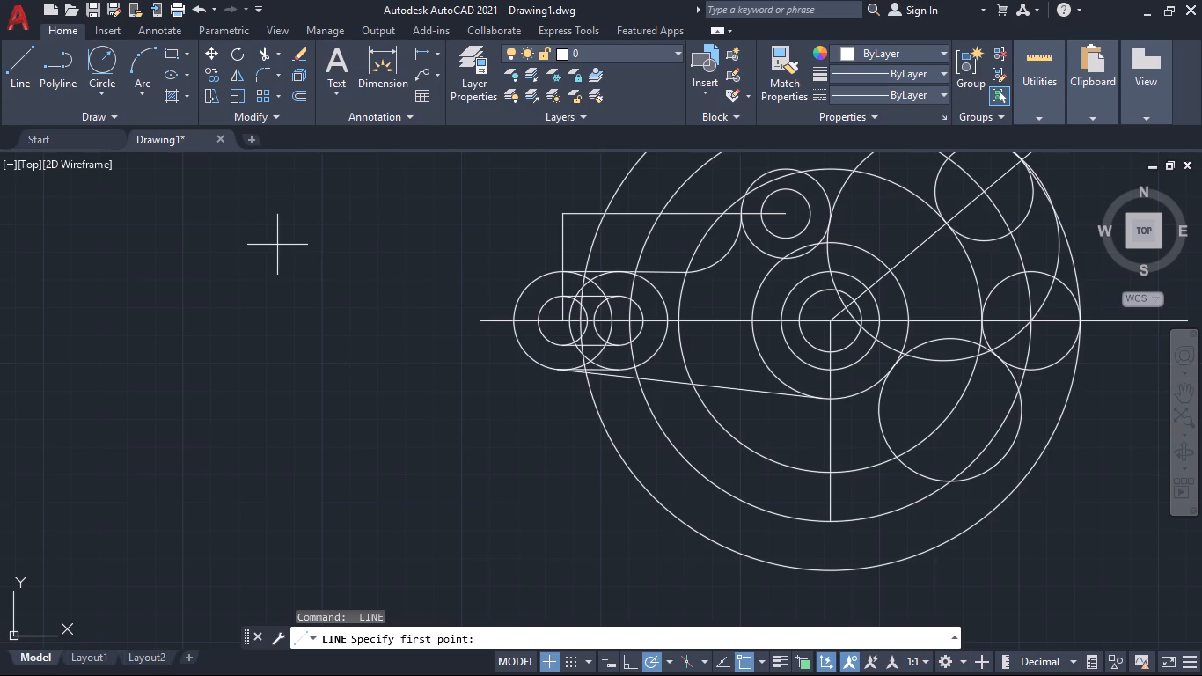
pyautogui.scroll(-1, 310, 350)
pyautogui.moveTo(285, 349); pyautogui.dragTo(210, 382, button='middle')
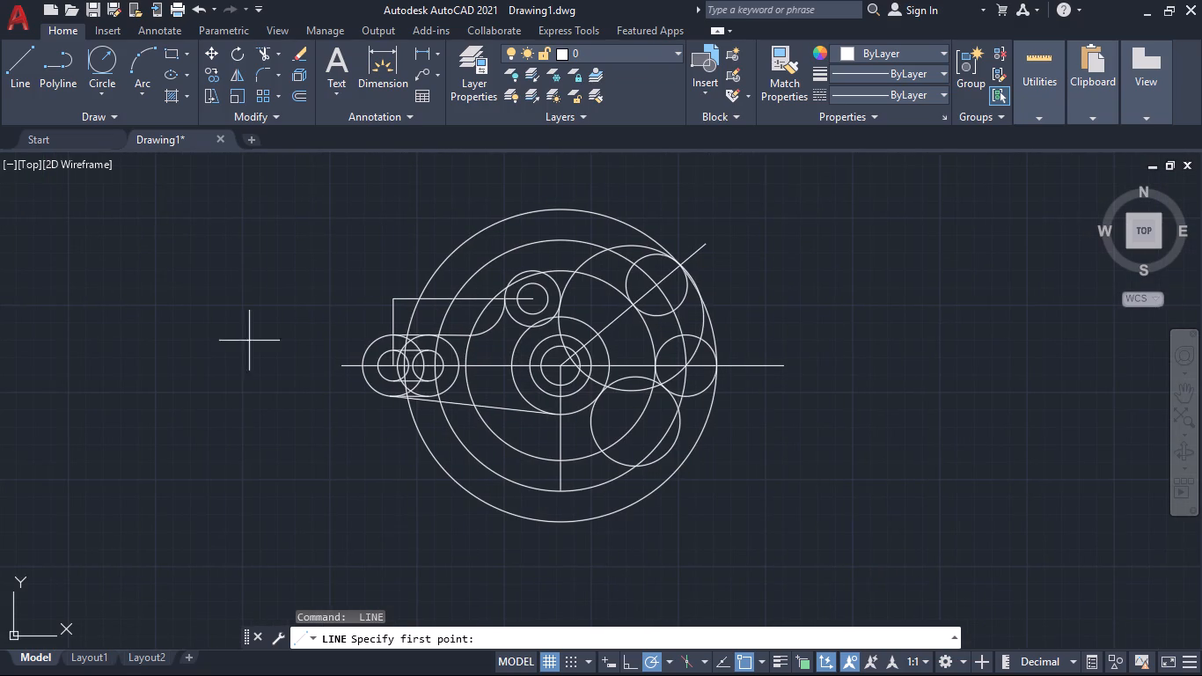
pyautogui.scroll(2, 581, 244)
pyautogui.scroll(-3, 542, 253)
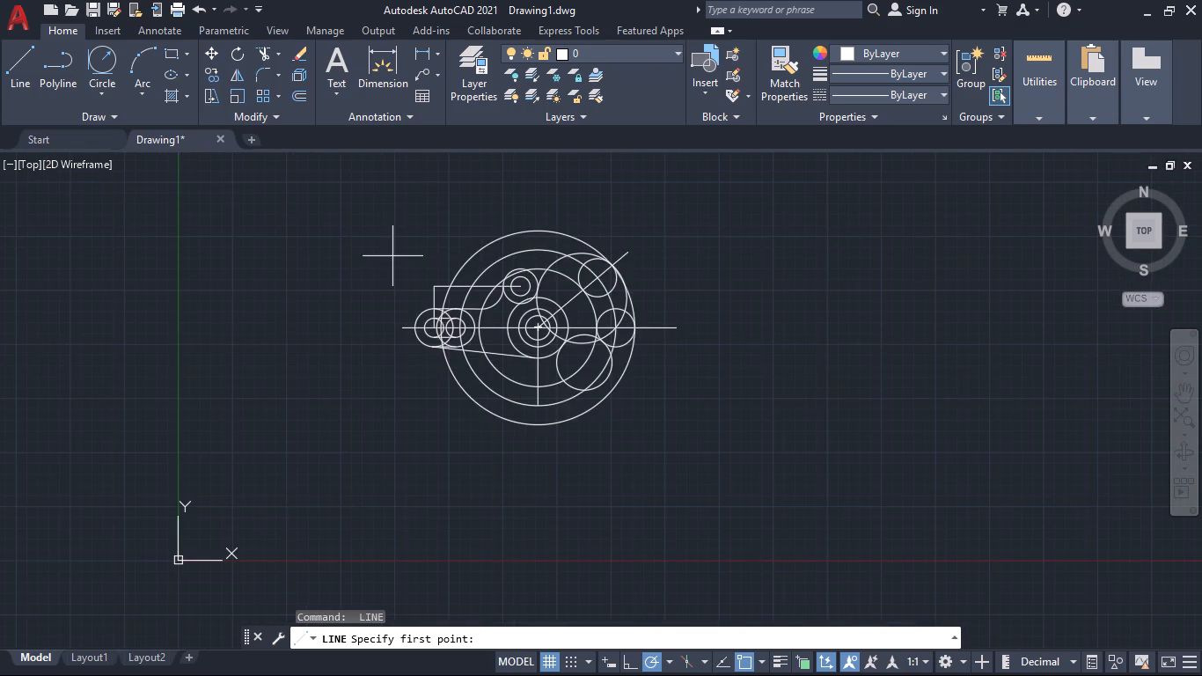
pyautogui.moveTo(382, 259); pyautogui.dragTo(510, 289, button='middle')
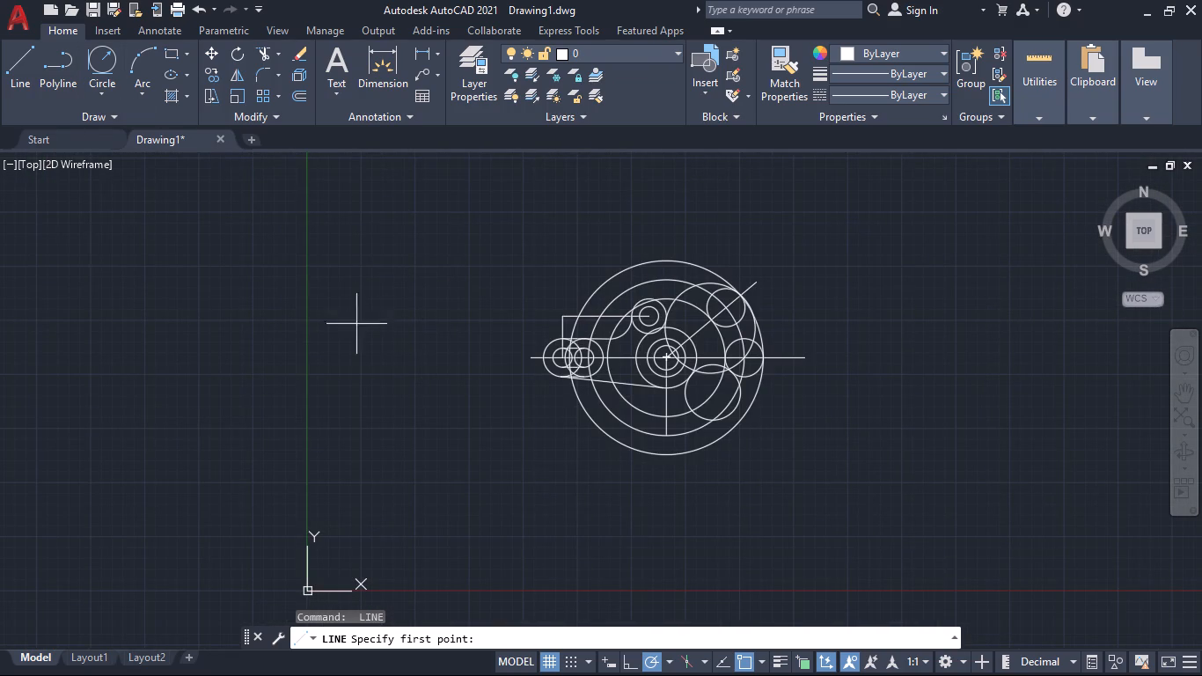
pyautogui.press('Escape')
# Join the seven centerline segments: all the horizontal pieces, the diagonal line and the vertical line below the main center.
pyautogui.scroll(3, 518, 420)
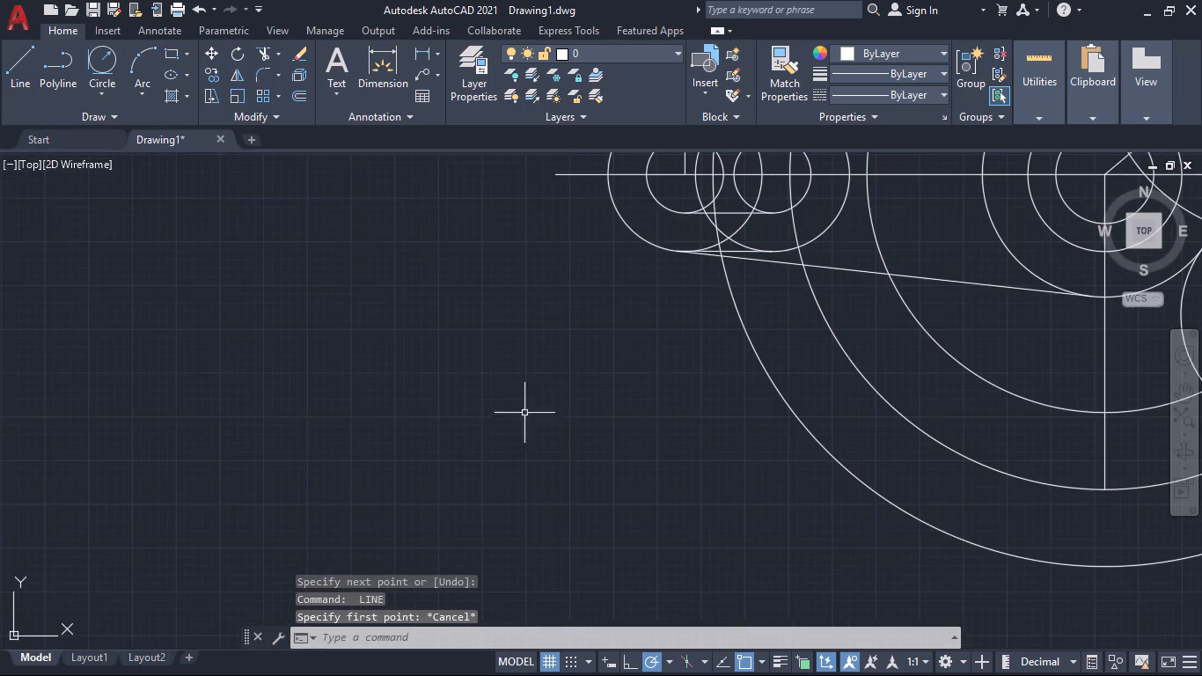
pyautogui.moveTo(548, 404); pyautogui.dragTo(338, 522, button='middle')
pyautogui.click(356, 291)
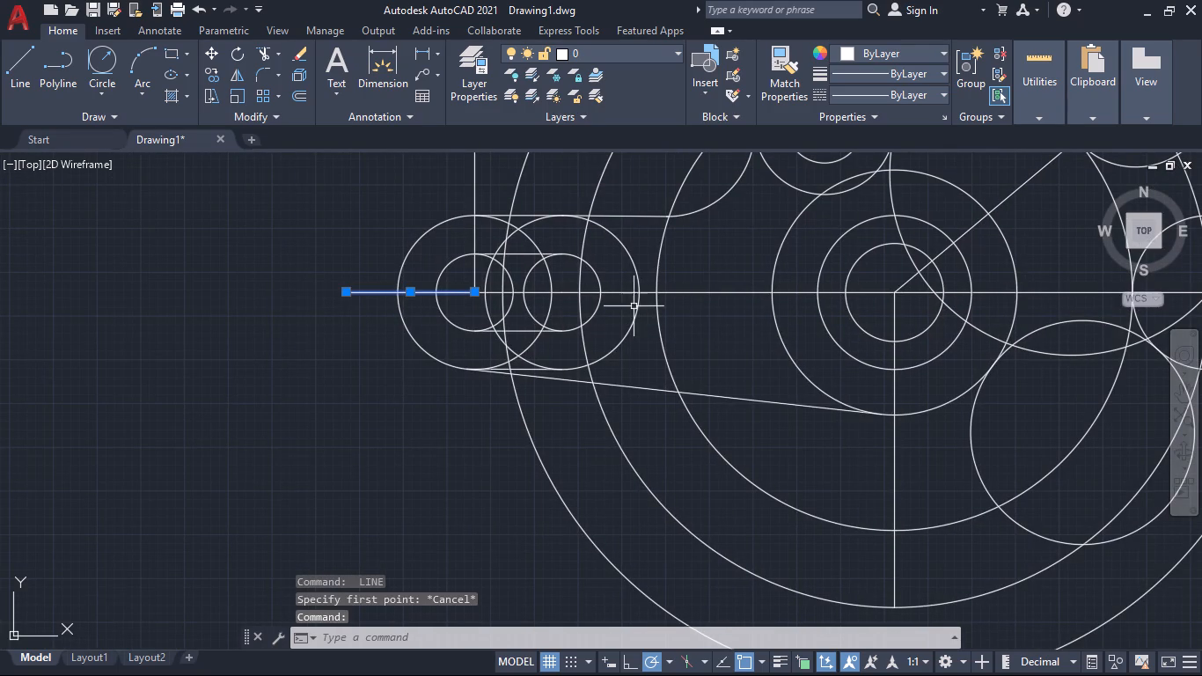
pyautogui.click(707, 291)
pyautogui.scroll(3, 504, 291)
pyautogui.click(540, 291)
pyautogui.scroll(-2, 552, 364)
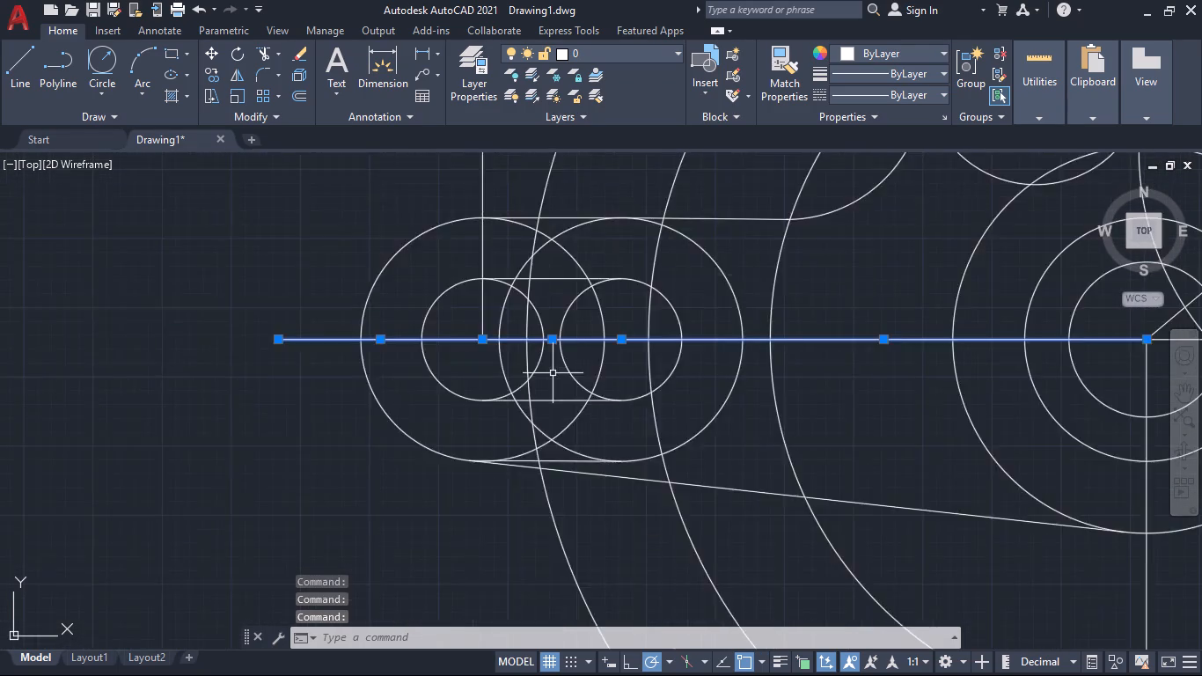
pyautogui.scroll(-1, 553, 373)
pyautogui.moveTo(674, 427); pyautogui.dragTo(645, 414, button='middle')
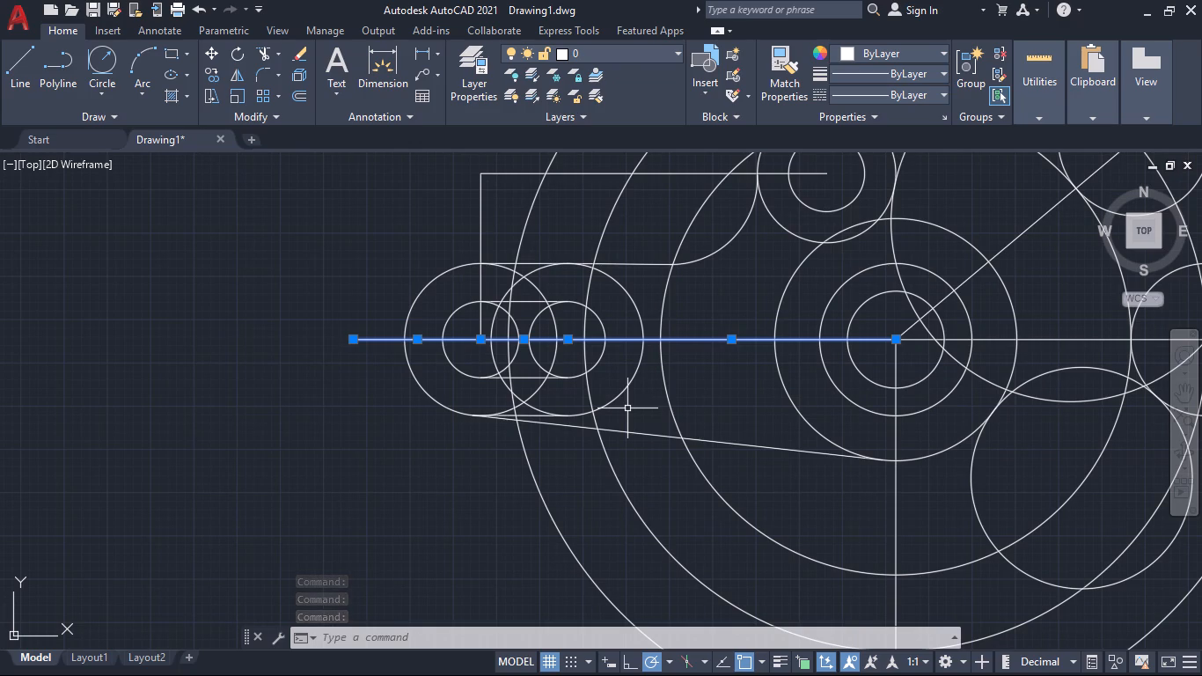
pyautogui.moveTo(744, 396); pyautogui.dragTo(591, 441, button='middle')
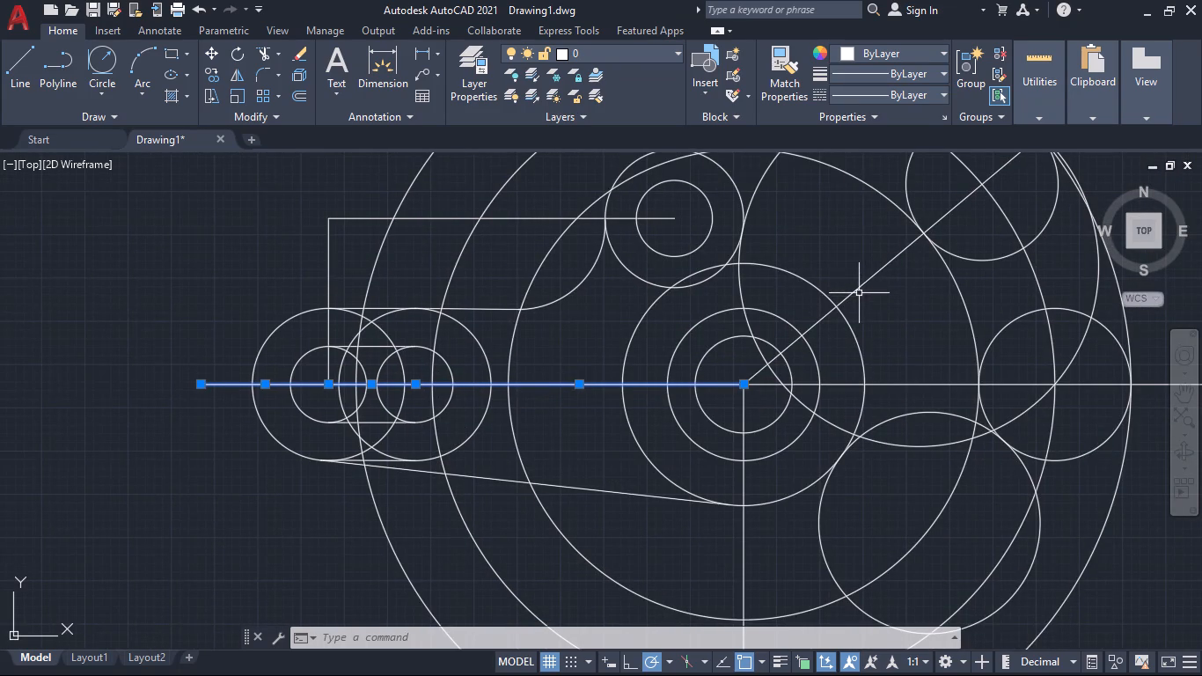
pyautogui.click(857, 289)
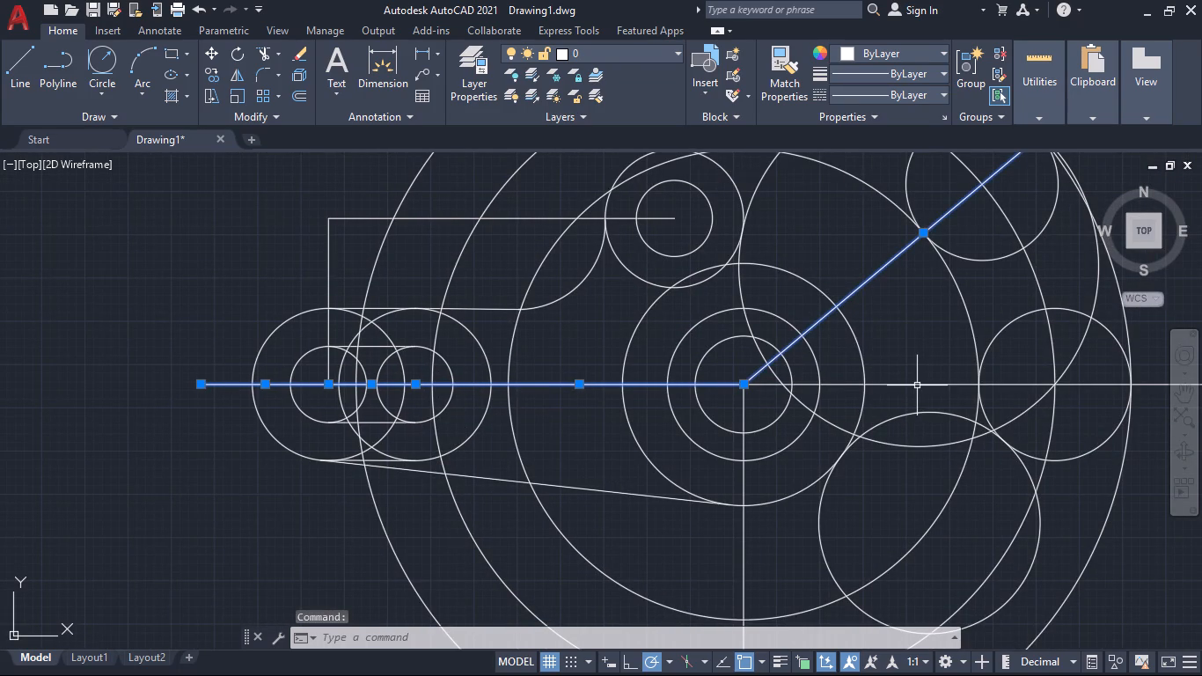
pyautogui.click(917, 386)
pyautogui.scroll(-1, 912, 356)
pyautogui.moveTo(912, 353); pyautogui.dragTo(738, 359, button='middle')
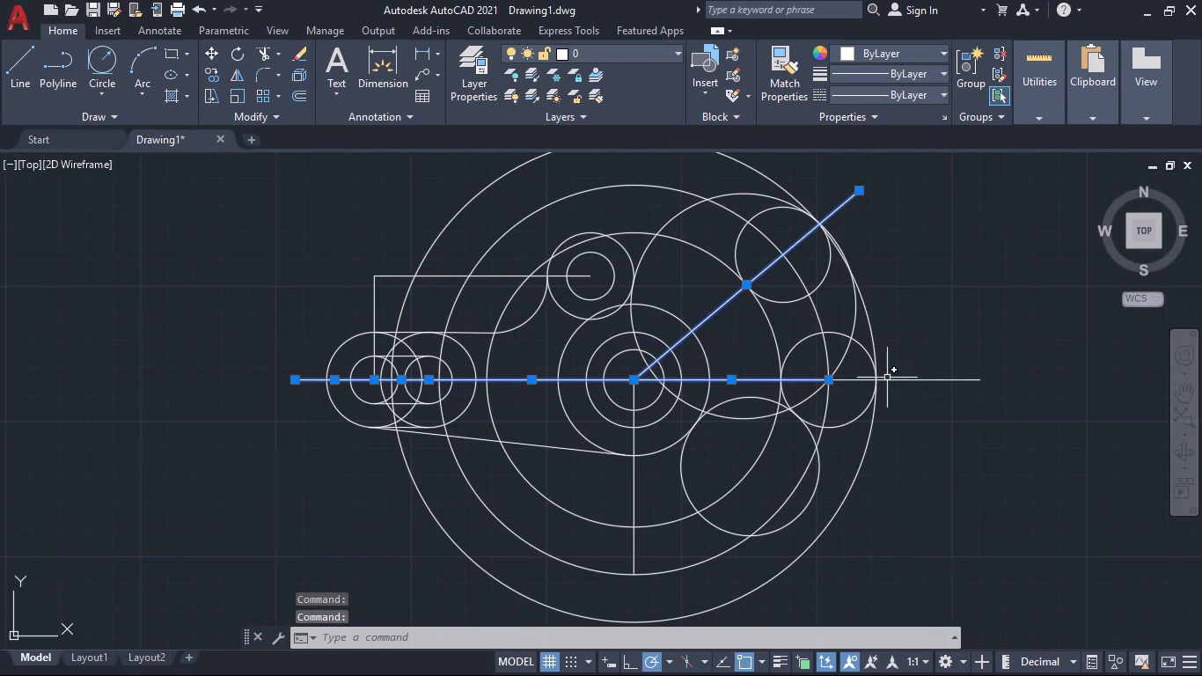
pyautogui.click(861, 380)
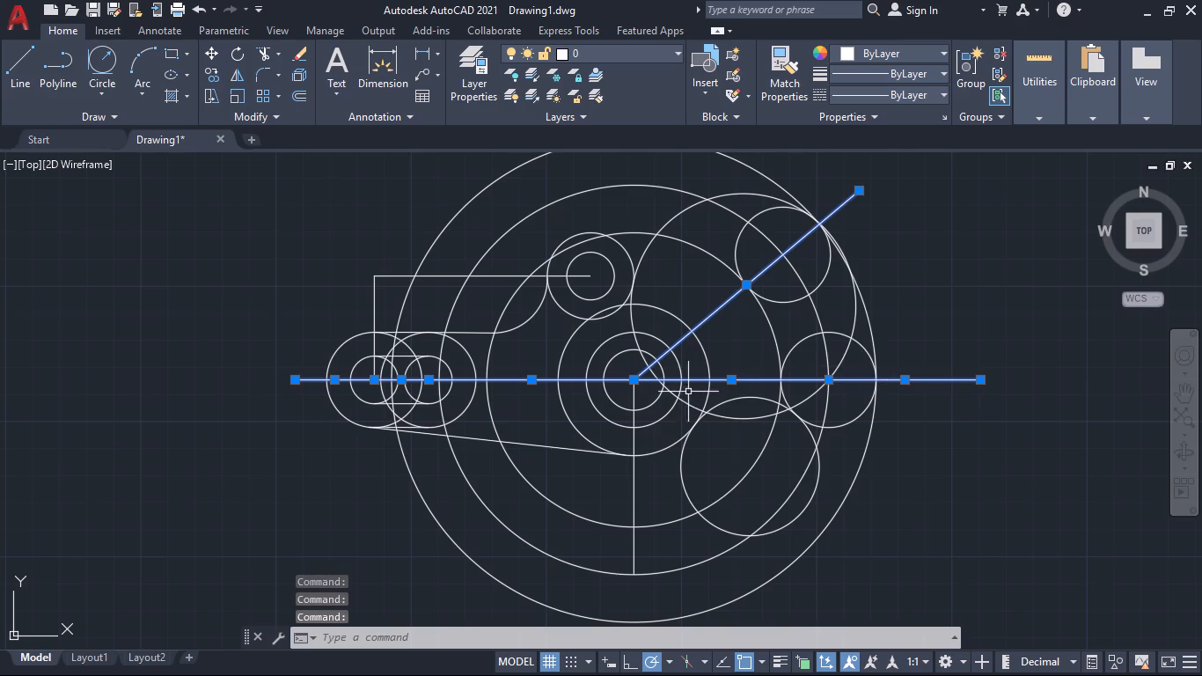
pyautogui.click(635, 393)
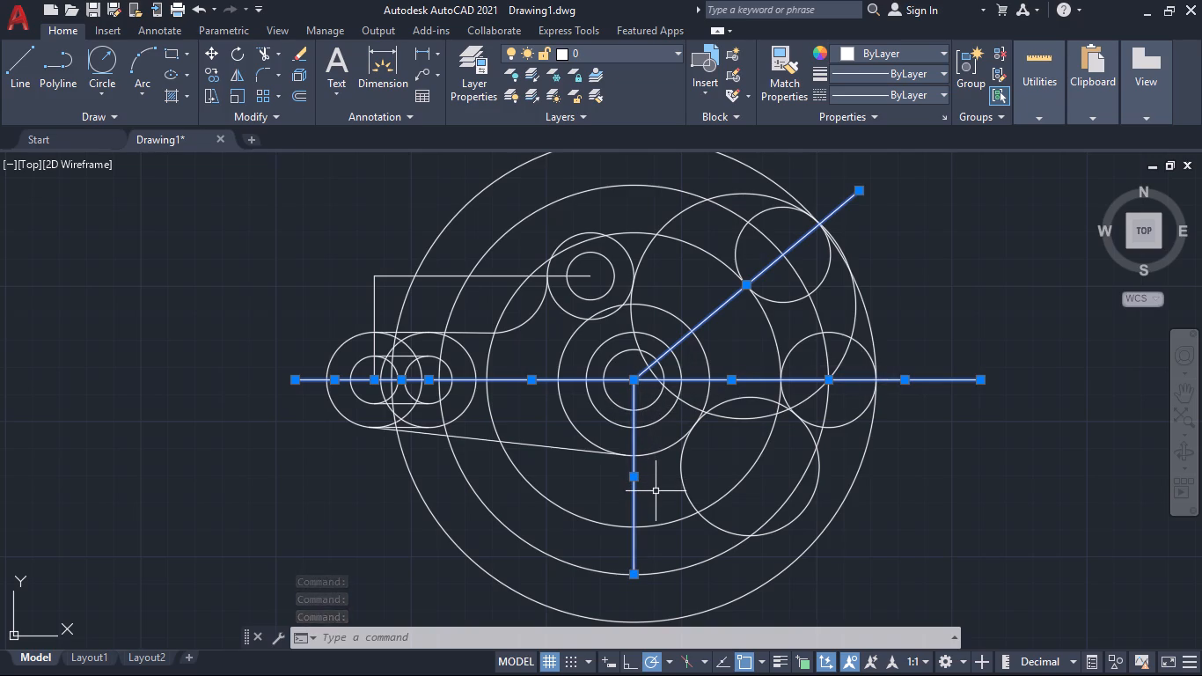
pyautogui.press('j')
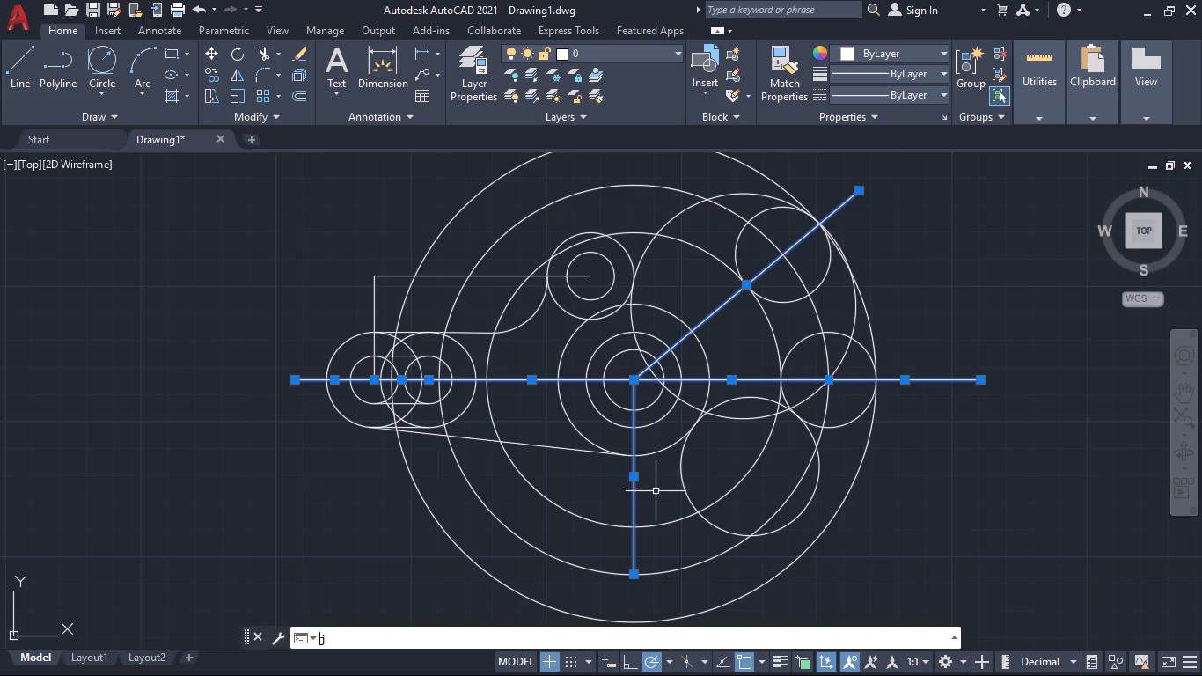
pyautogui.press('Return')
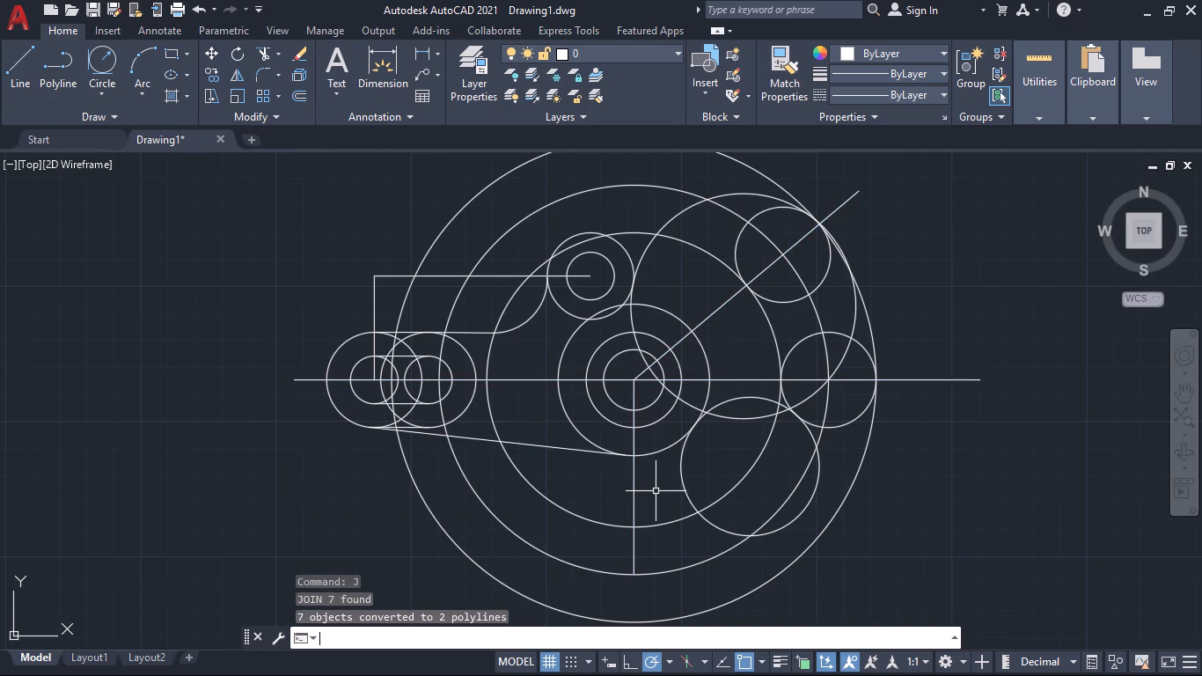
# Change the colour of both joined centerline polylines to index colour 251.
pyautogui.click(516, 379)
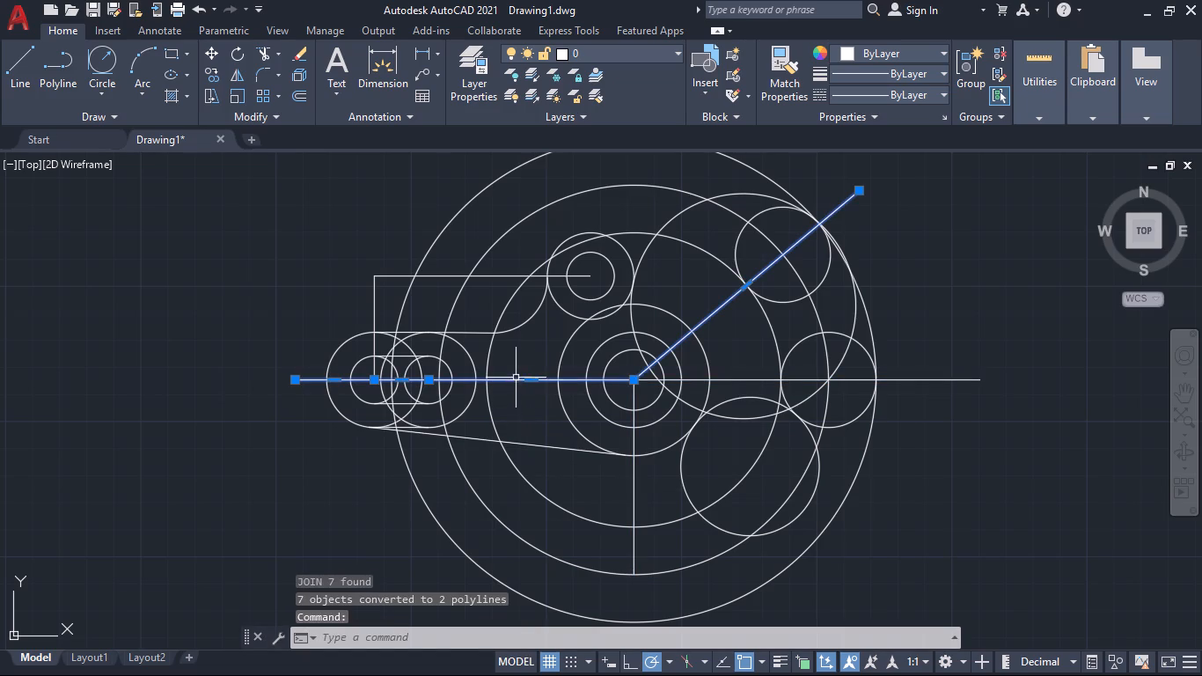
pyautogui.click(748, 382)
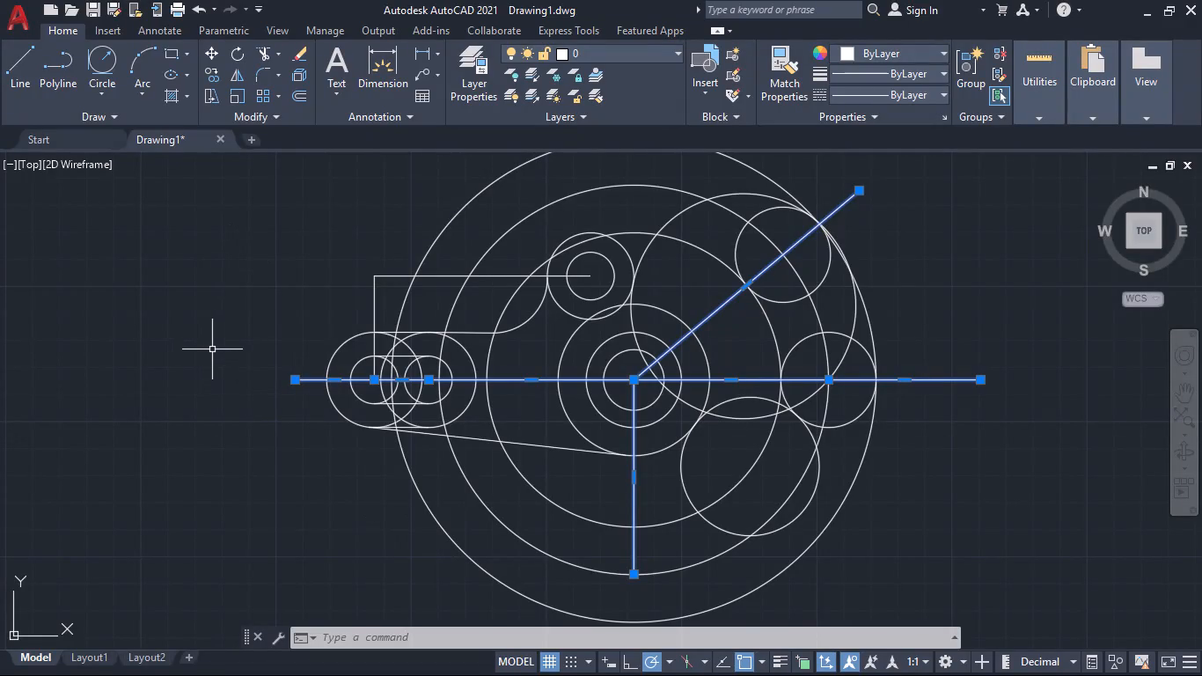
pyautogui.hotkey('ctrl', '1')
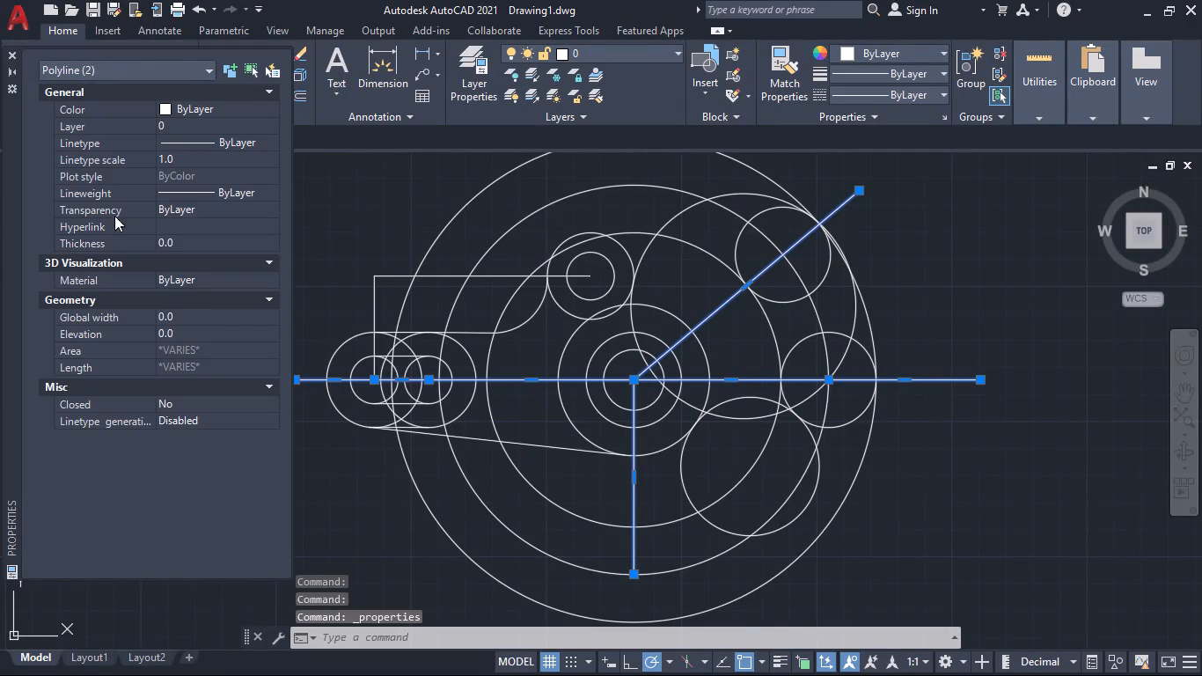
pyautogui.click(254, 114)
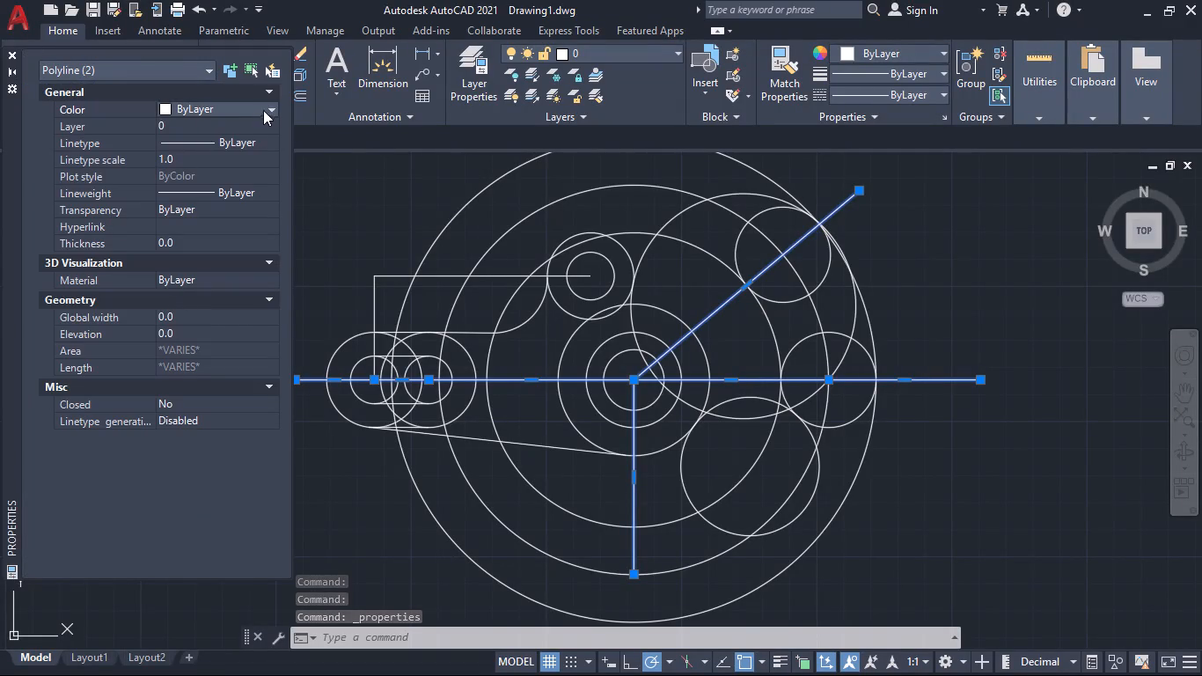
pyautogui.click(272, 106)
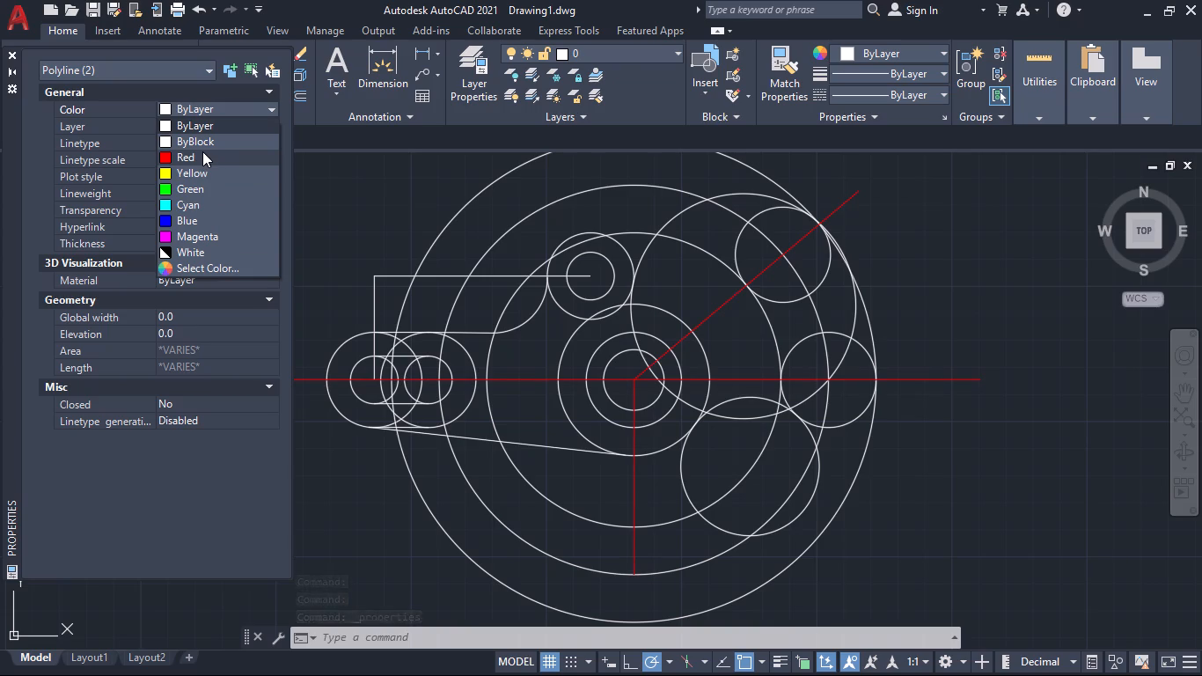
pyautogui.scroll(-2, 194, 261)
pyautogui.click(198, 261)
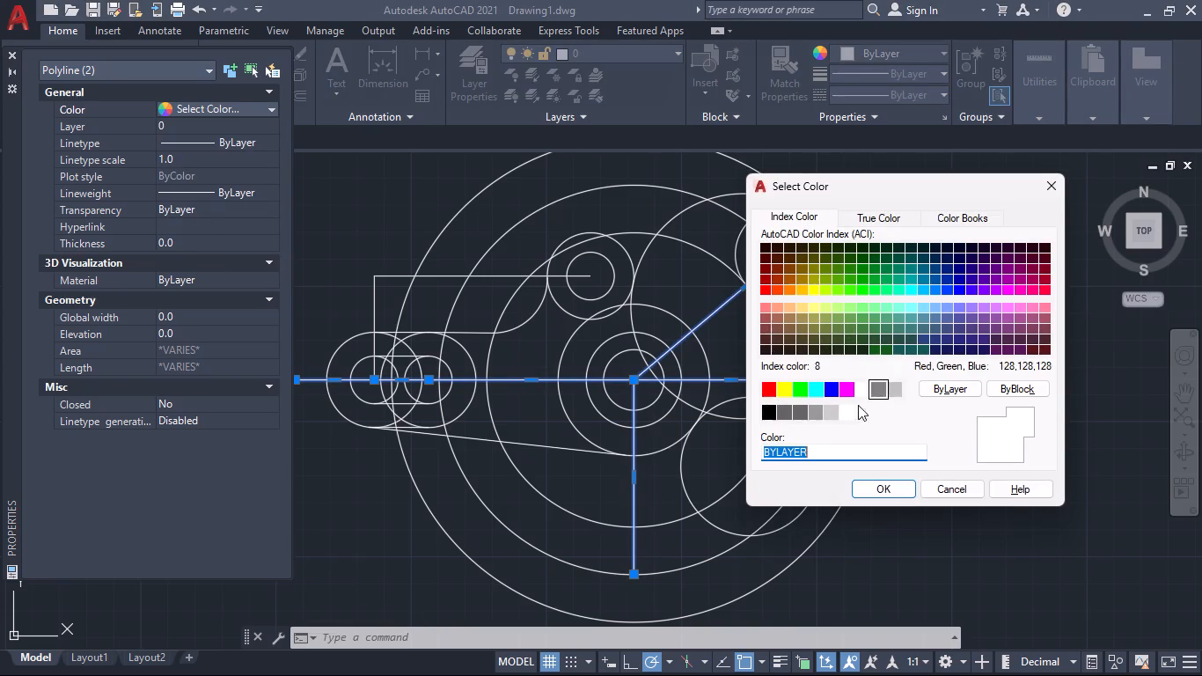
pyautogui.click(788, 408)
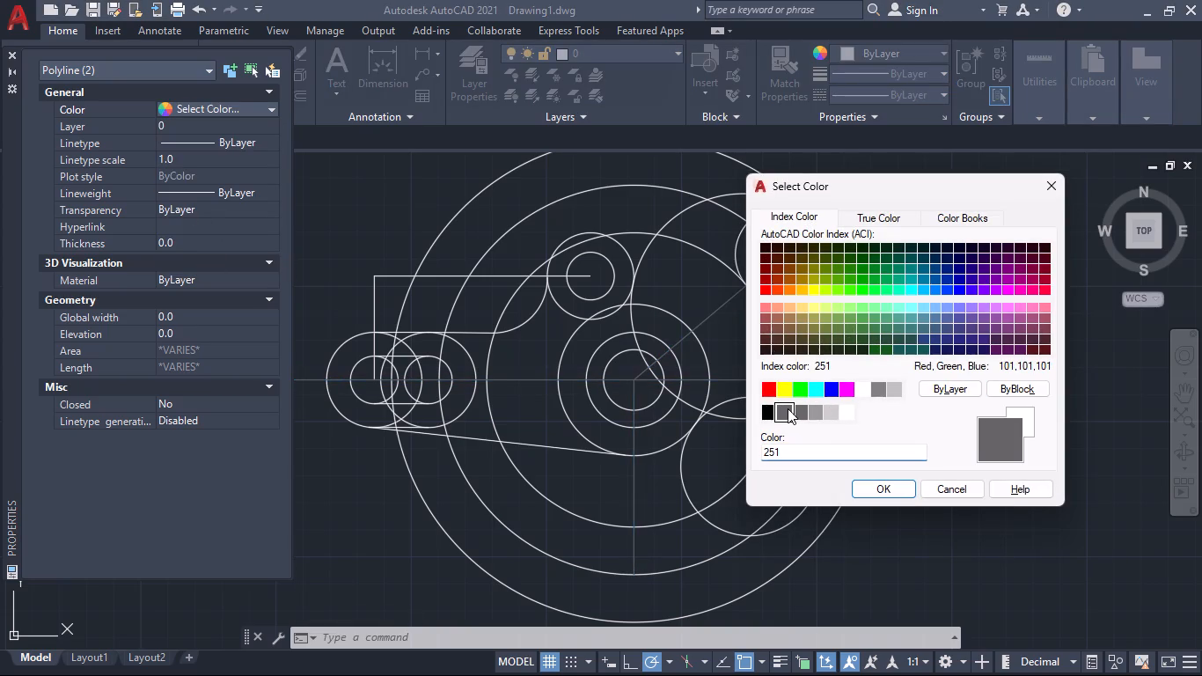
pyautogui.click(892, 489)
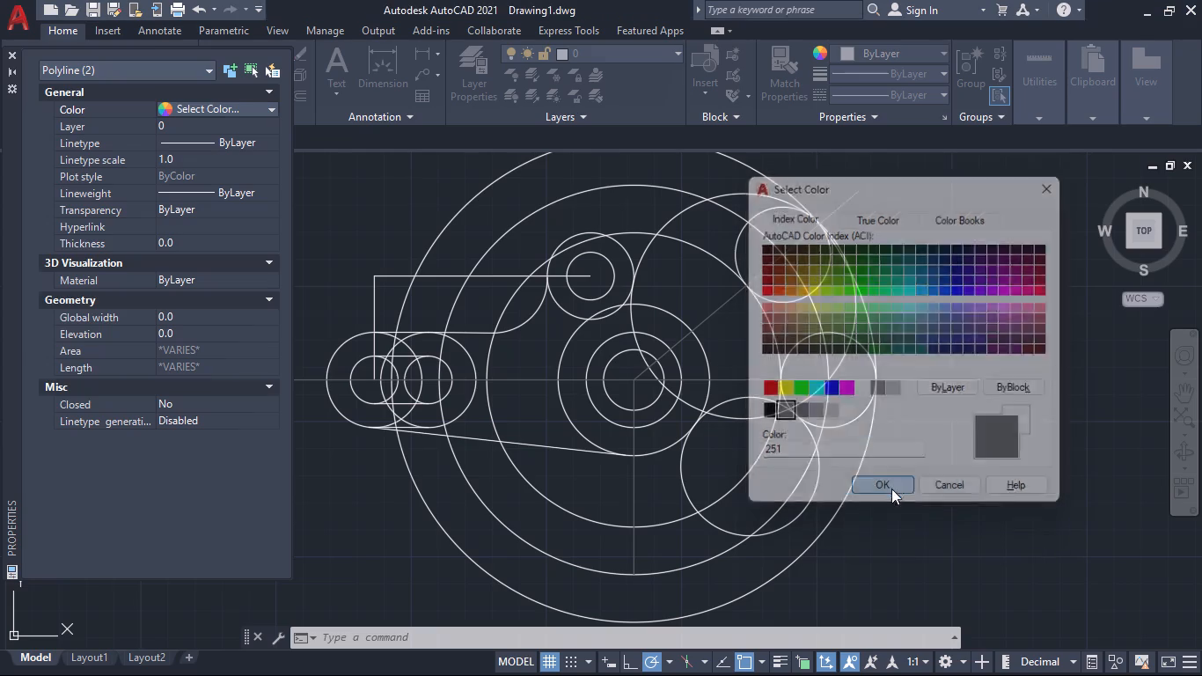
# Assign the ACAD_ISO02W100 linetype to the two centerline polylines.
pyautogui.click(238, 150)
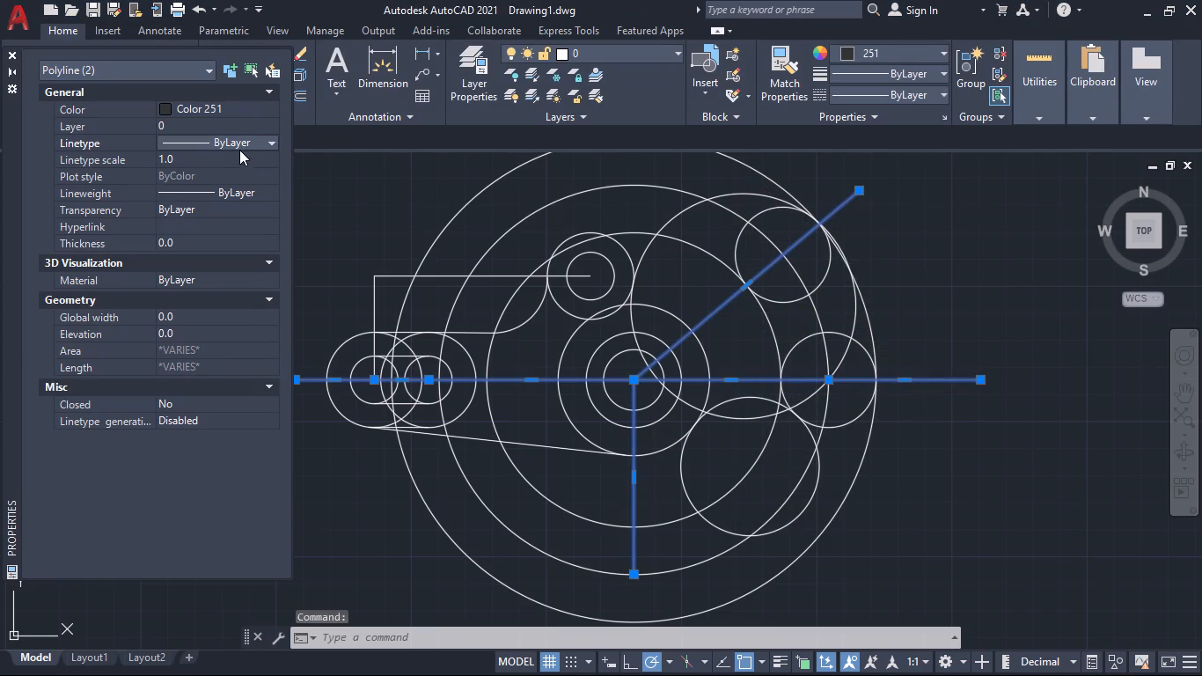
pyautogui.click(272, 145)
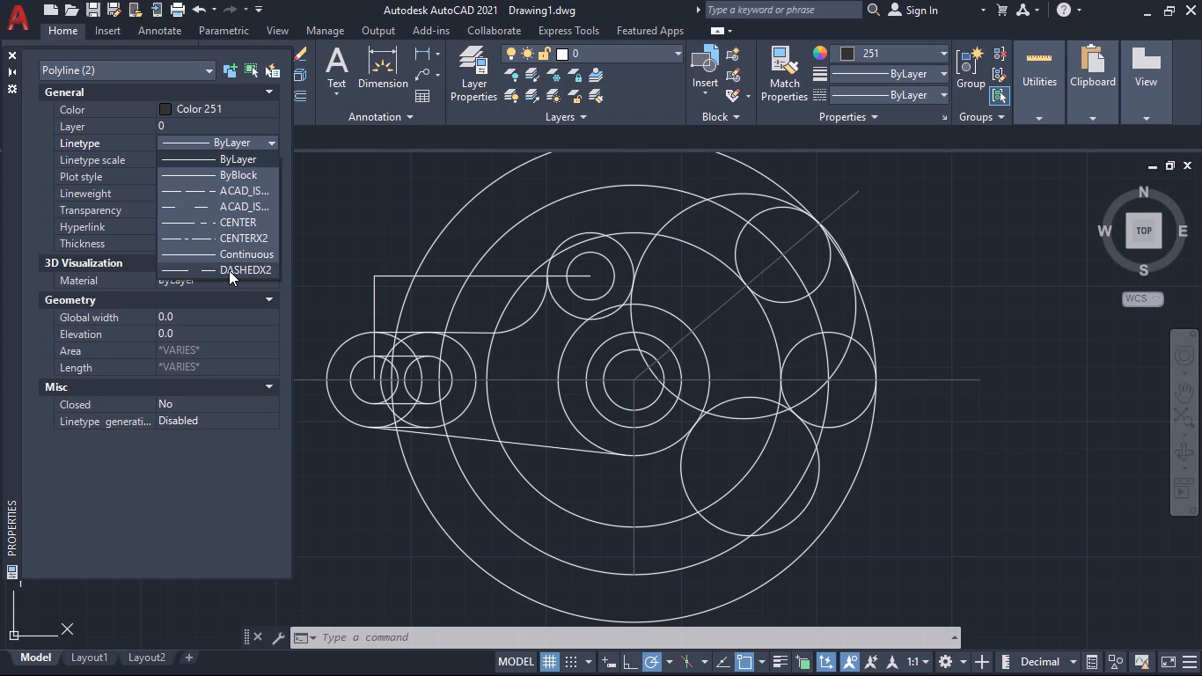
pyautogui.click(236, 195)
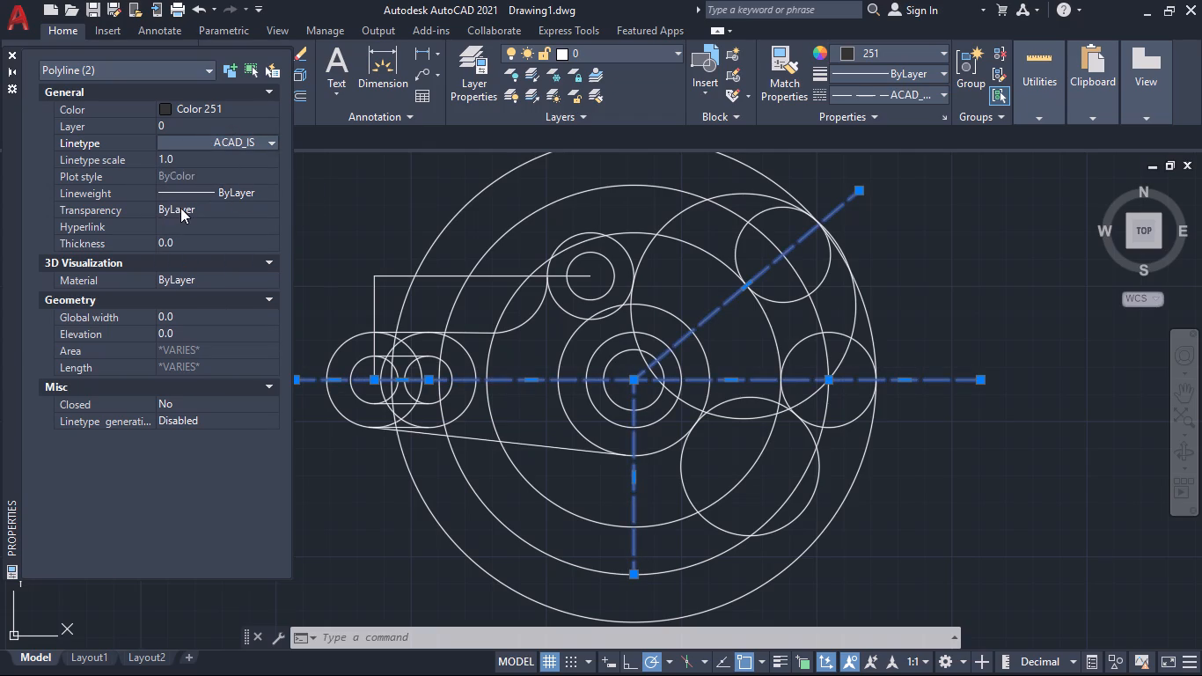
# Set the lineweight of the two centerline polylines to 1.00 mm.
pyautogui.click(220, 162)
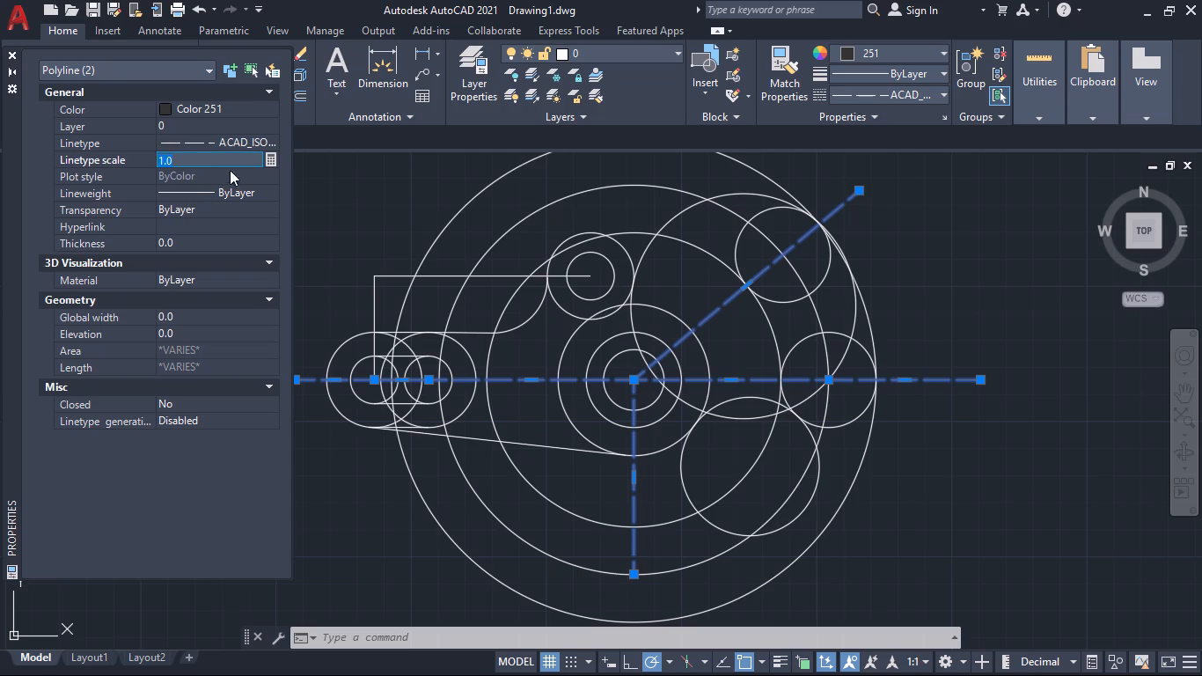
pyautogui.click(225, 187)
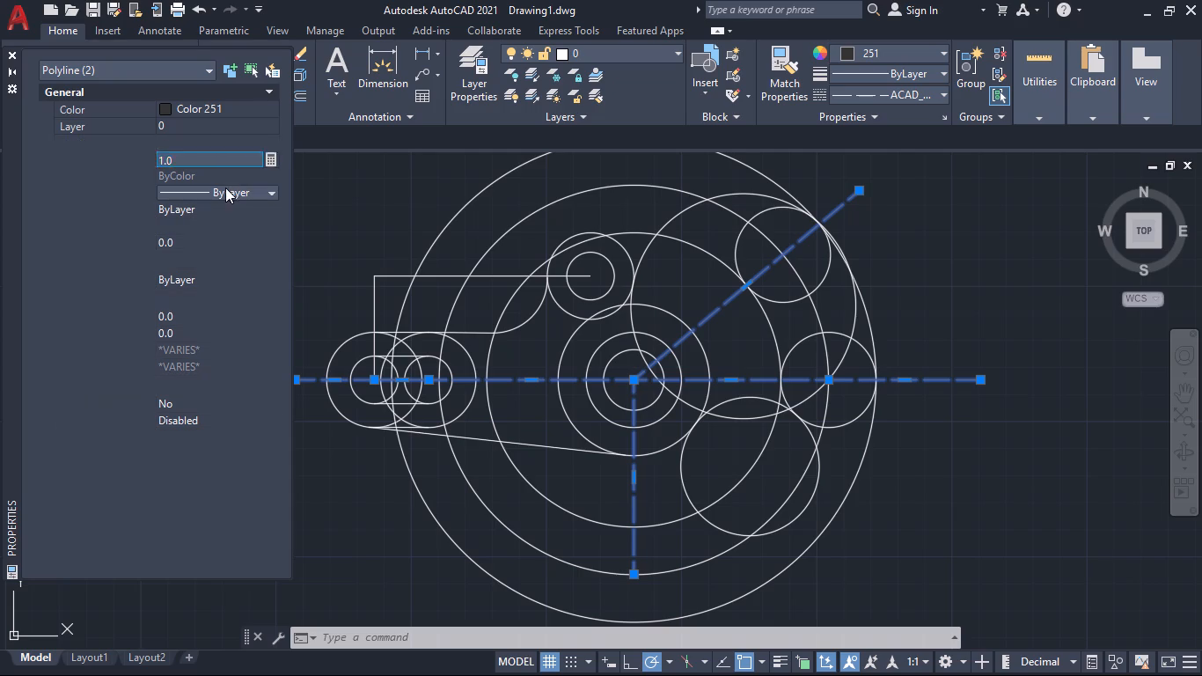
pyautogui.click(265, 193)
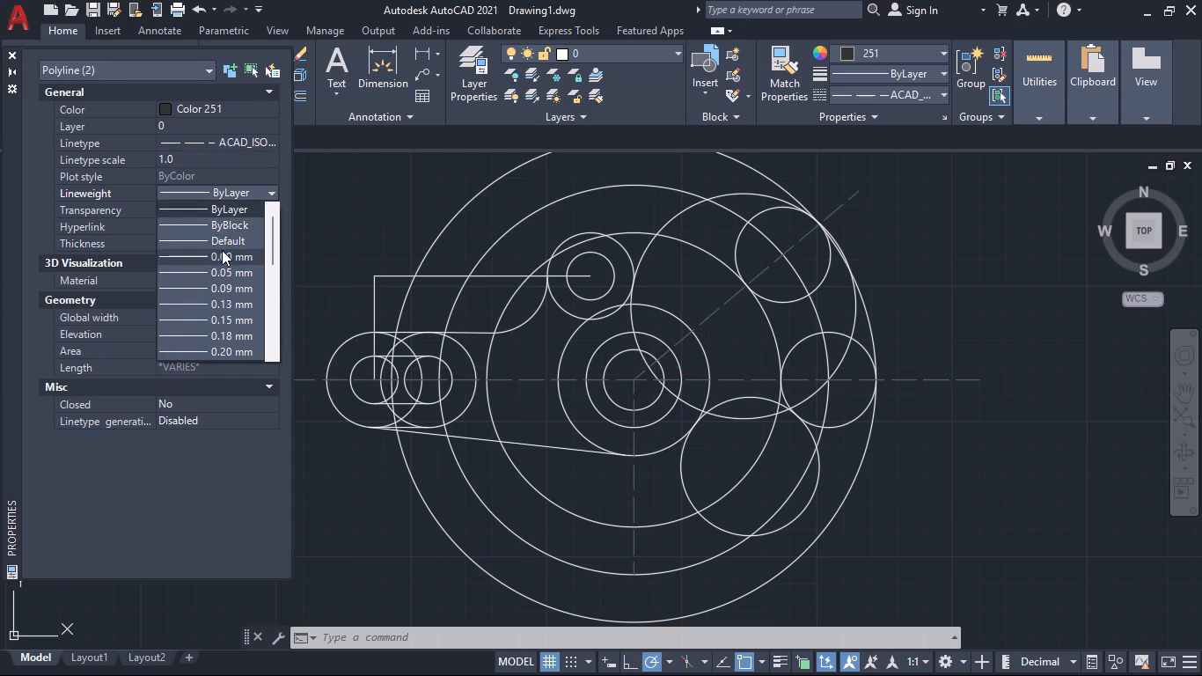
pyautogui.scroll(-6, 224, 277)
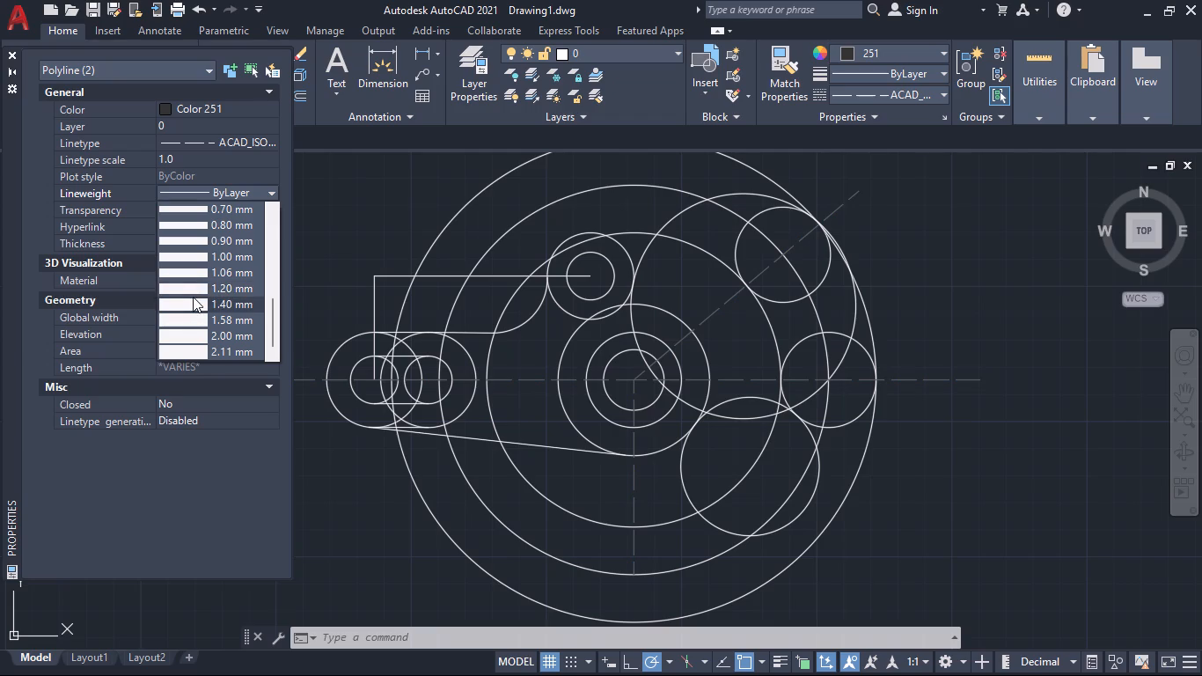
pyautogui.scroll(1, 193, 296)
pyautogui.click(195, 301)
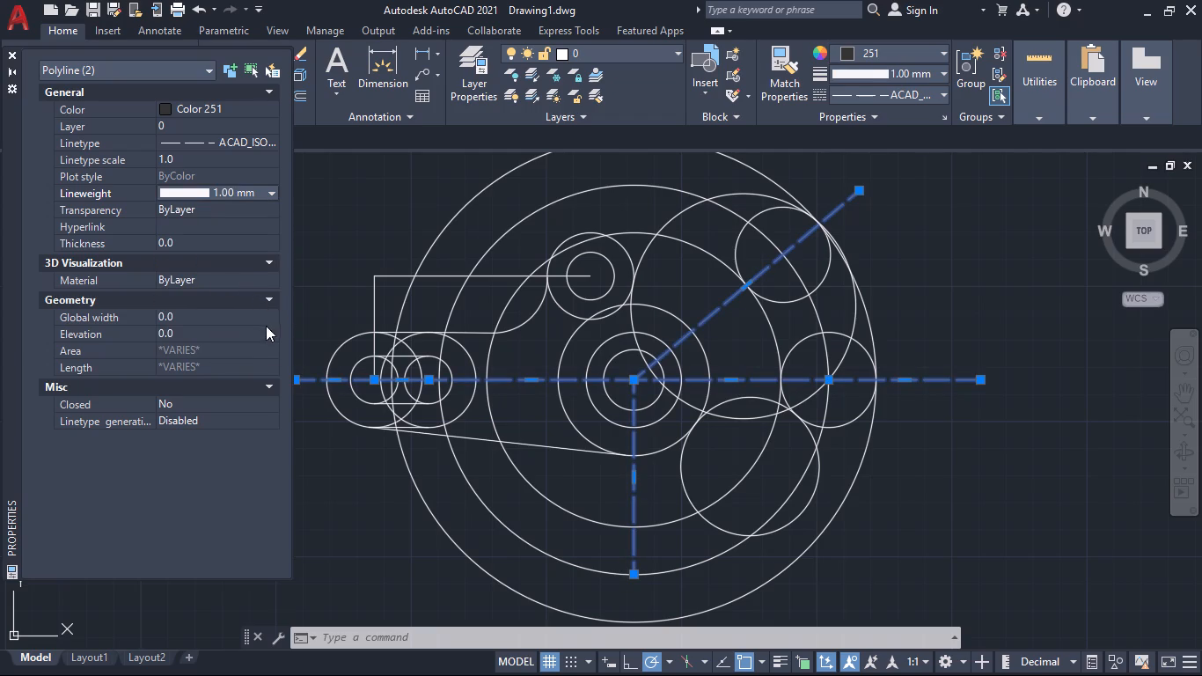
# Turn on lineweight display in the drawing.
pyautogui.click(781, 664)
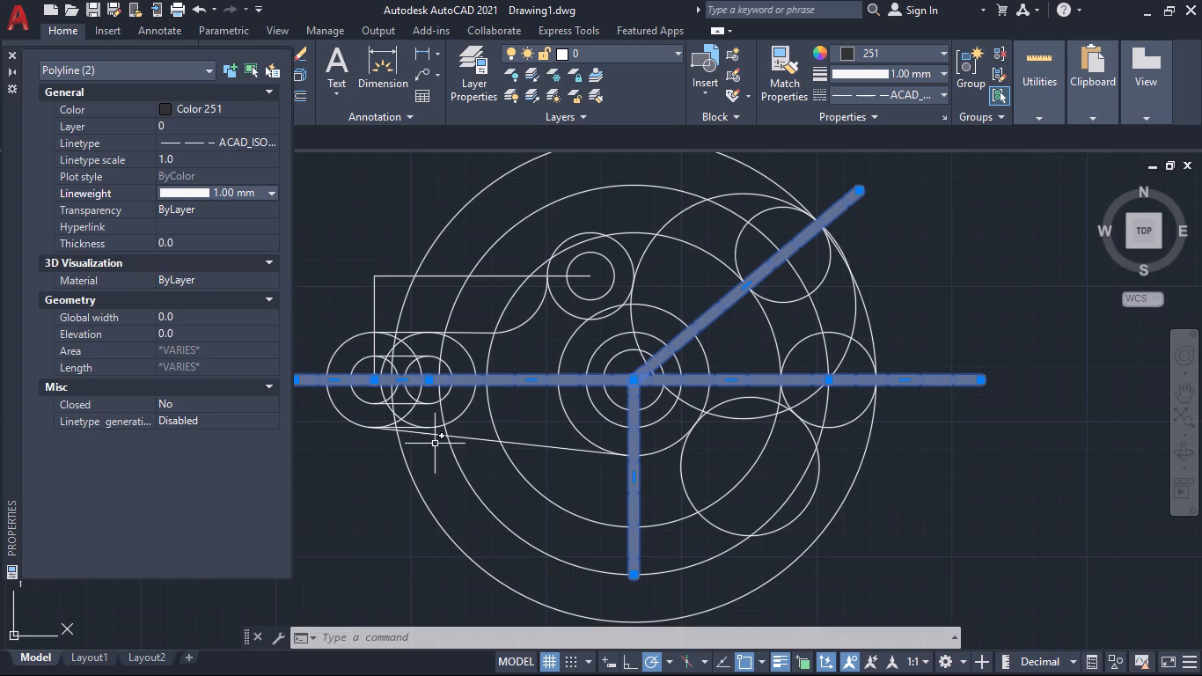
# Set the lineweight of the two centerline polylines to 0.30 mm, close their properties and deselect them.
pyautogui.click(266, 193)
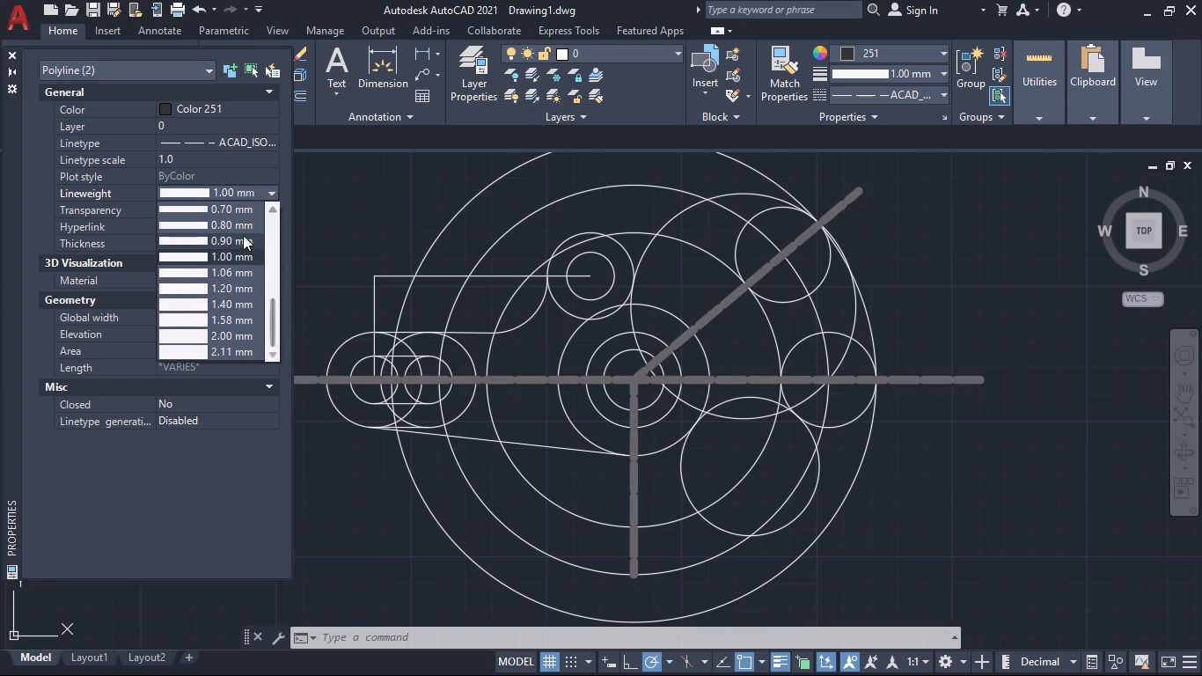
pyautogui.scroll(3, 222, 249)
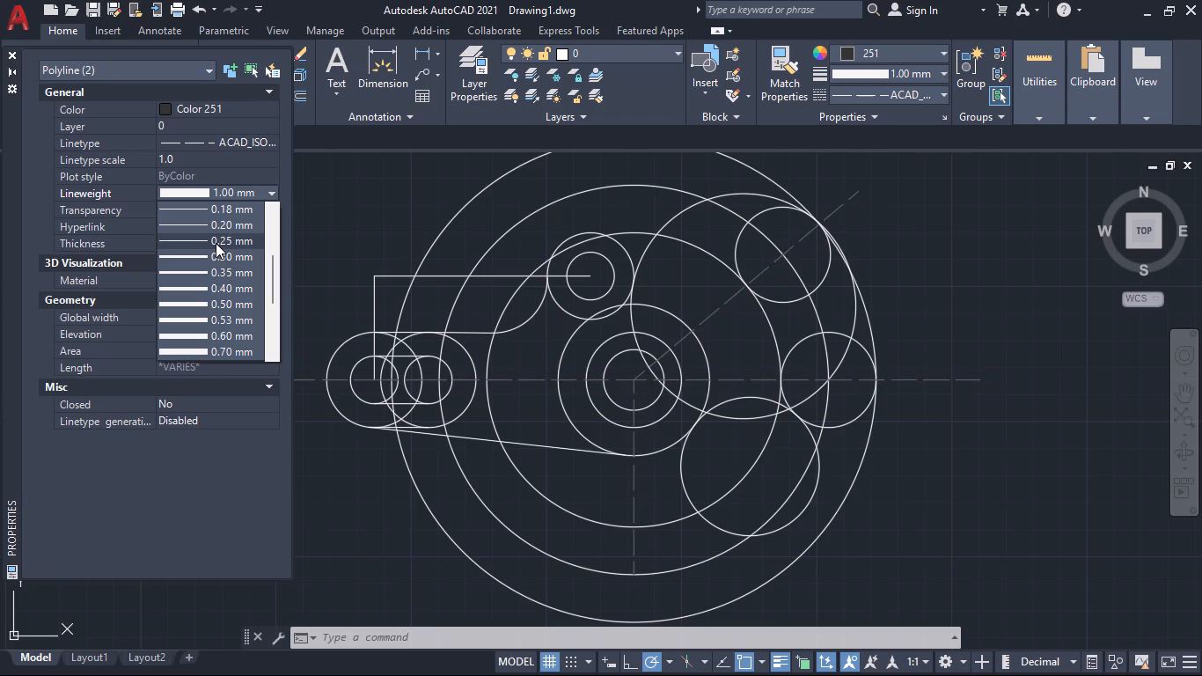
pyautogui.click(219, 252)
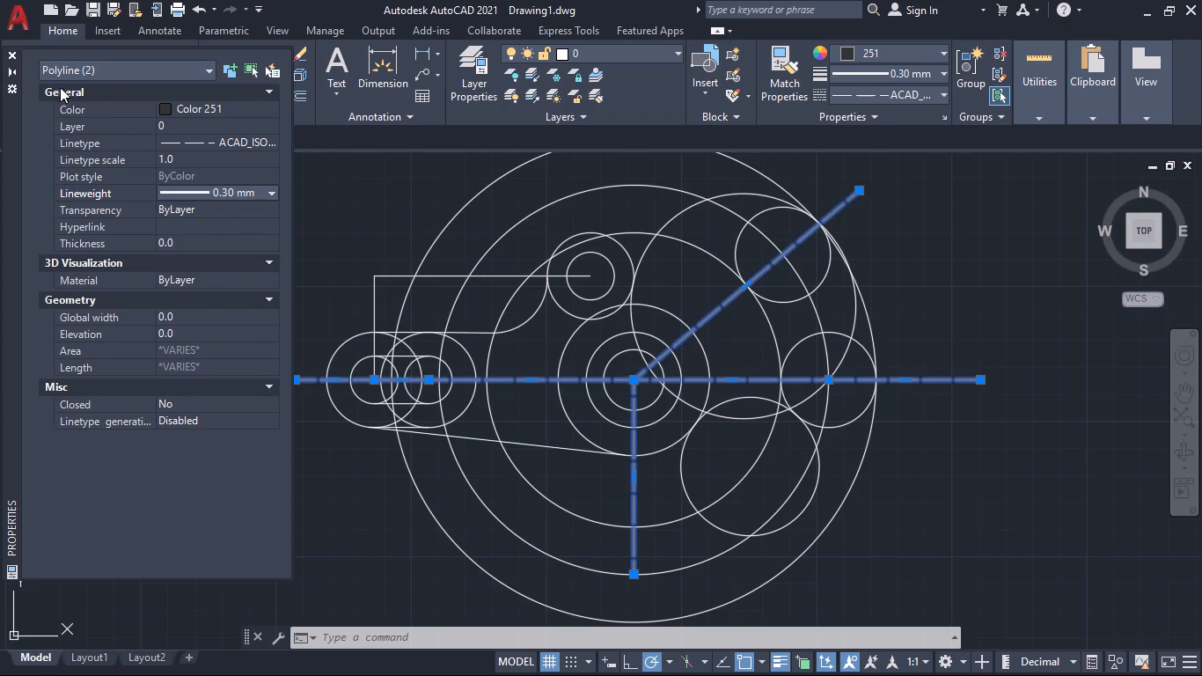
pyautogui.click(11, 53)
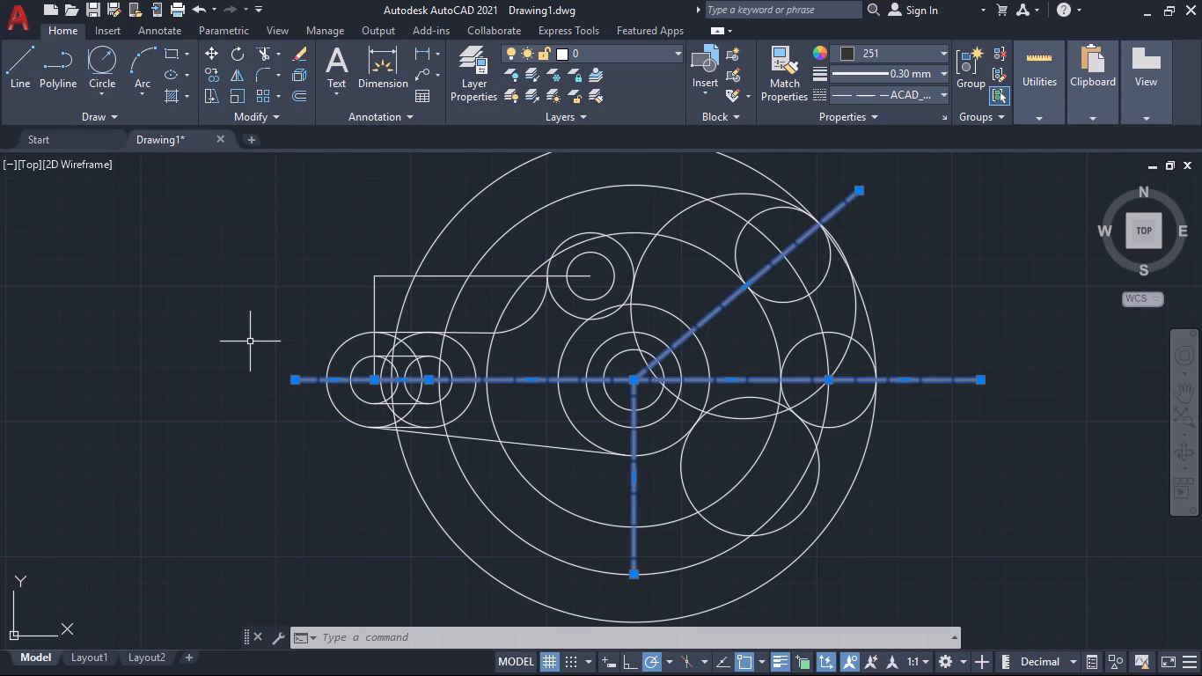
pyautogui.press('Escape')
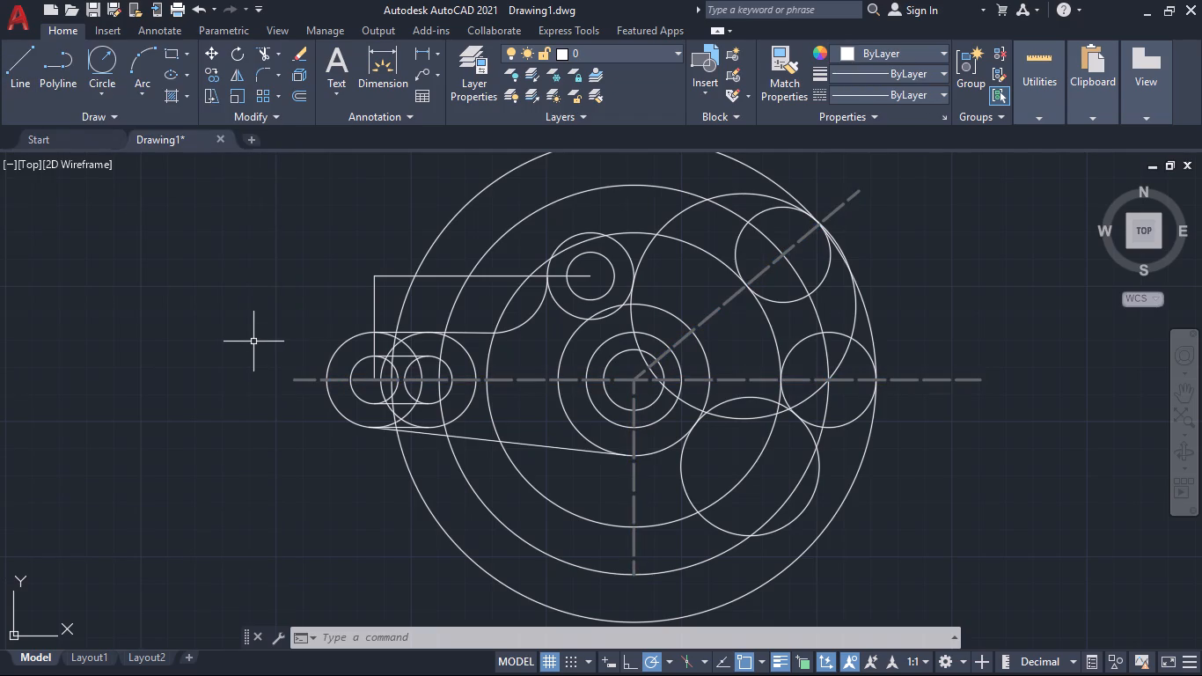
# Match the horizontal centerline's properties onto the second-largest concentric circle, the one passing through the far-right small circle's center.
pyautogui.scroll(-1, 254, 342)
pyautogui.write('ma')
pyautogui.press('Return')
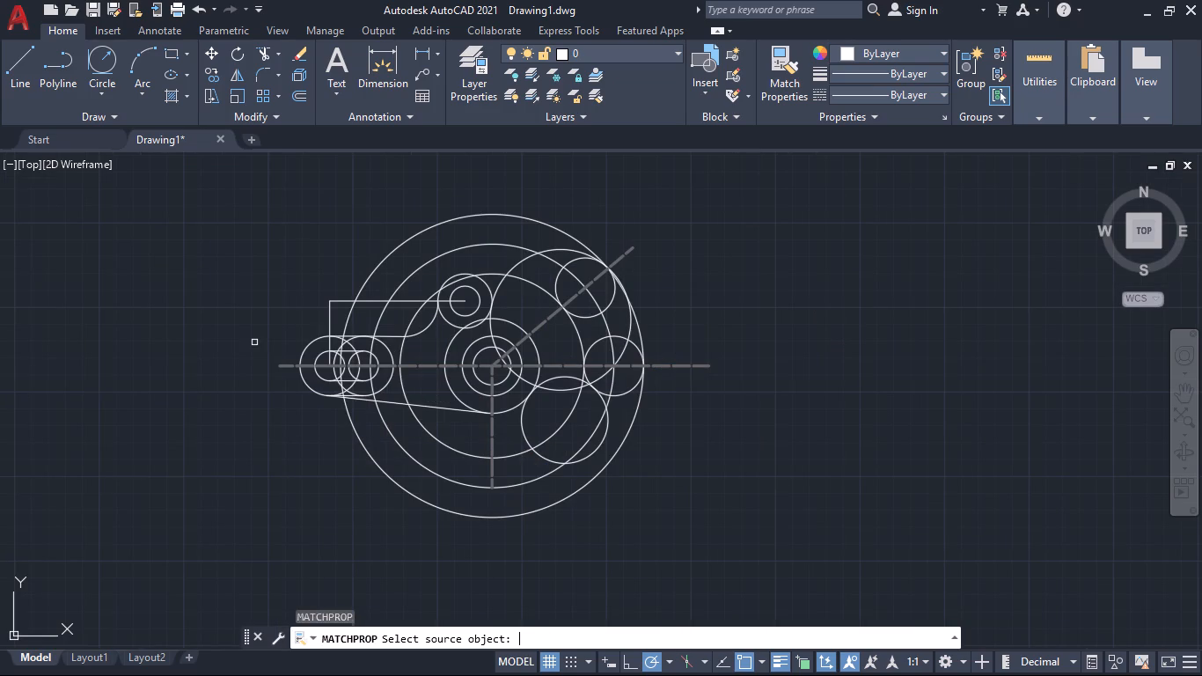
pyautogui.click(569, 364)
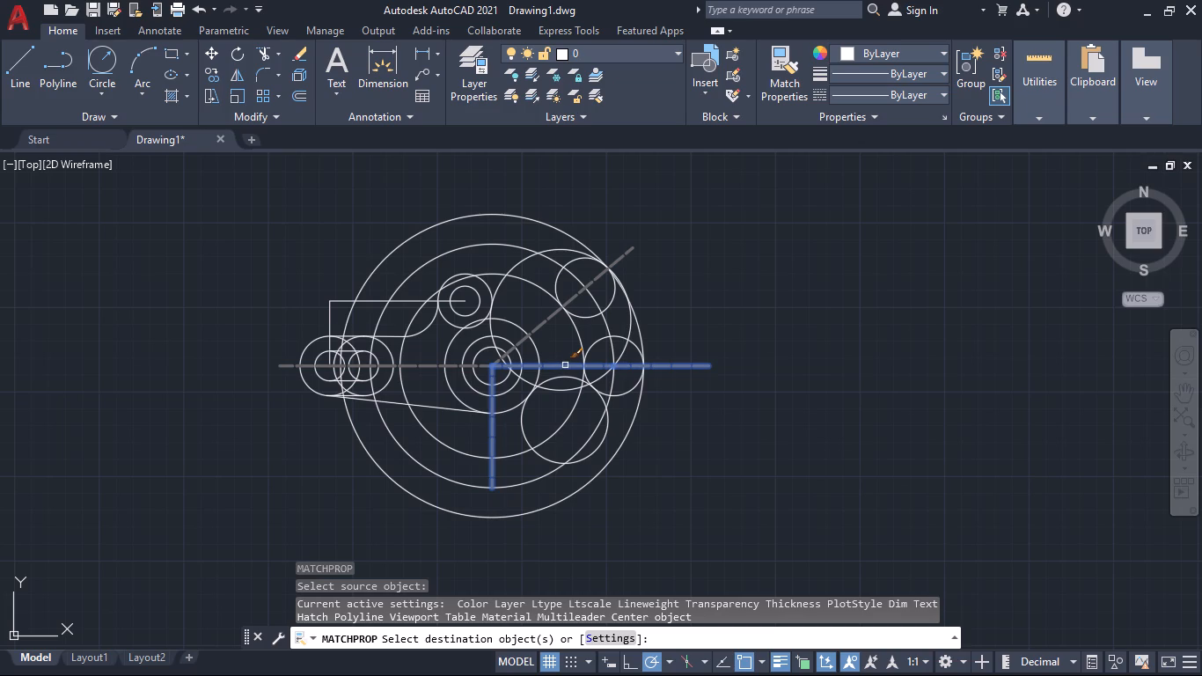
pyautogui.click(605, 325)
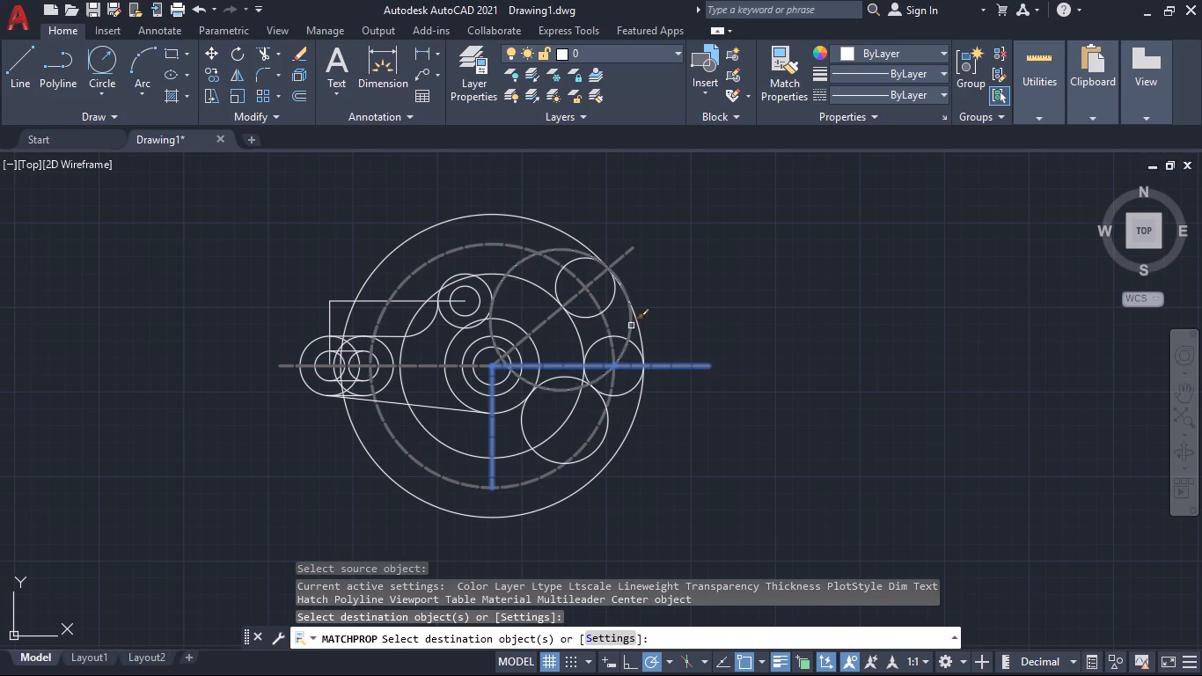
pyautogui.scroll(2, 420, 378)
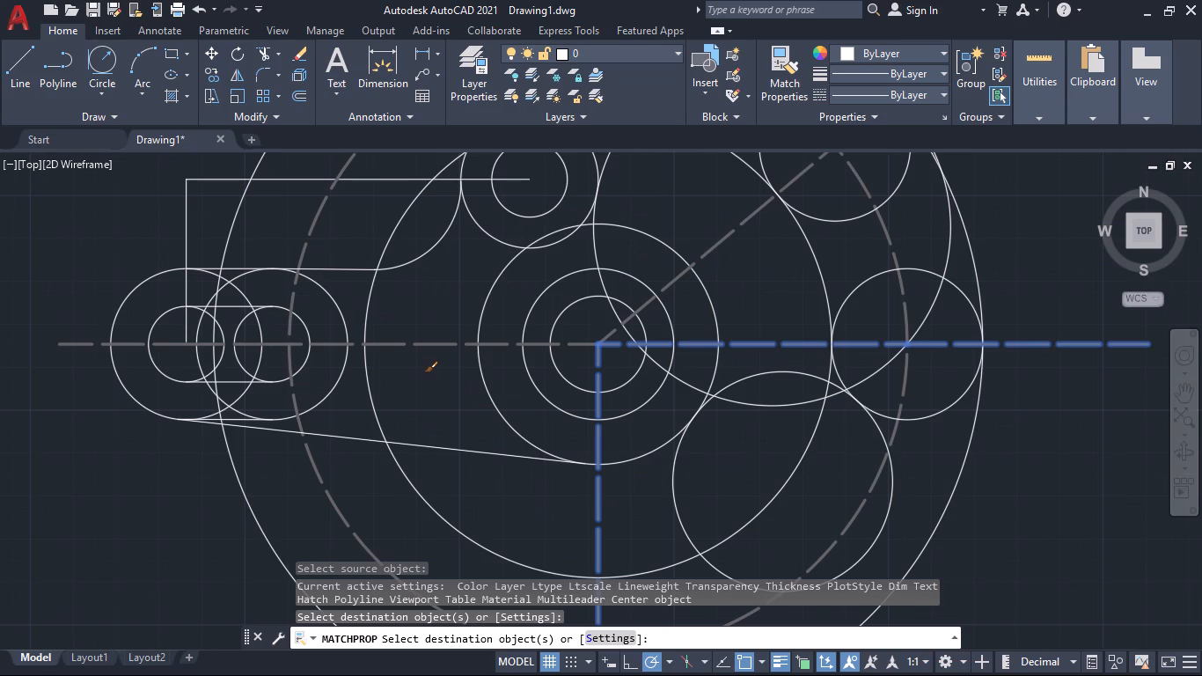
pyautogui.scroll(-3, 420, 378)
pyautogui.scroll(1, 418, 375)
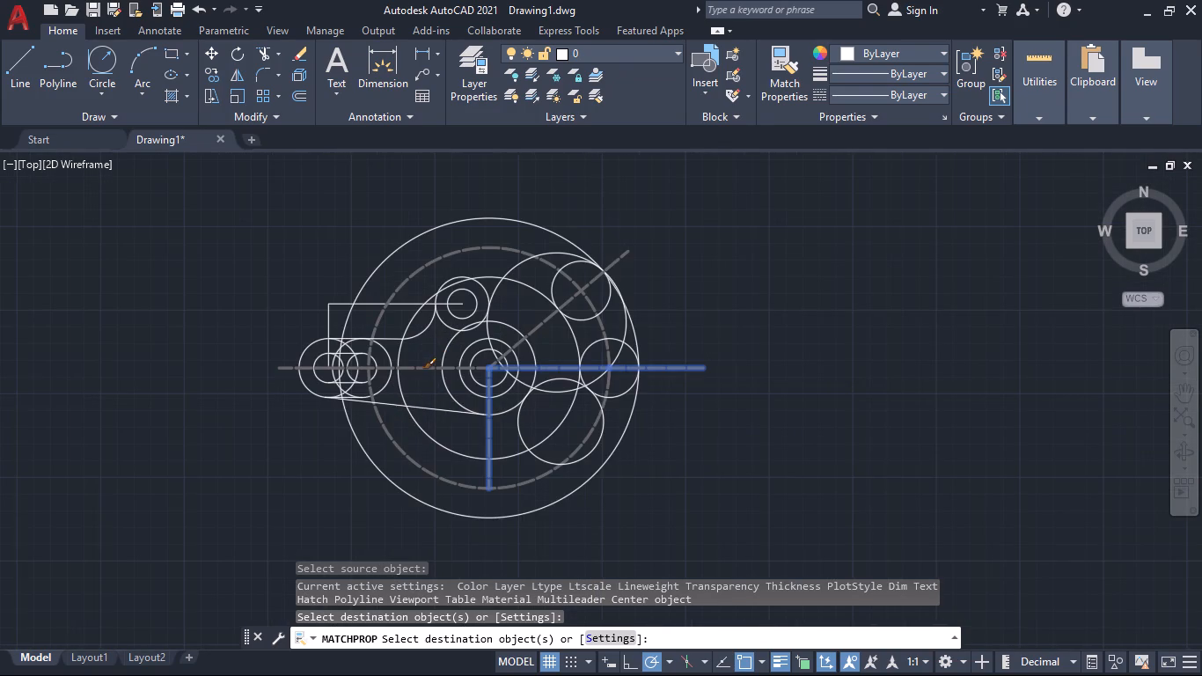
pyautogui.press('Escape')
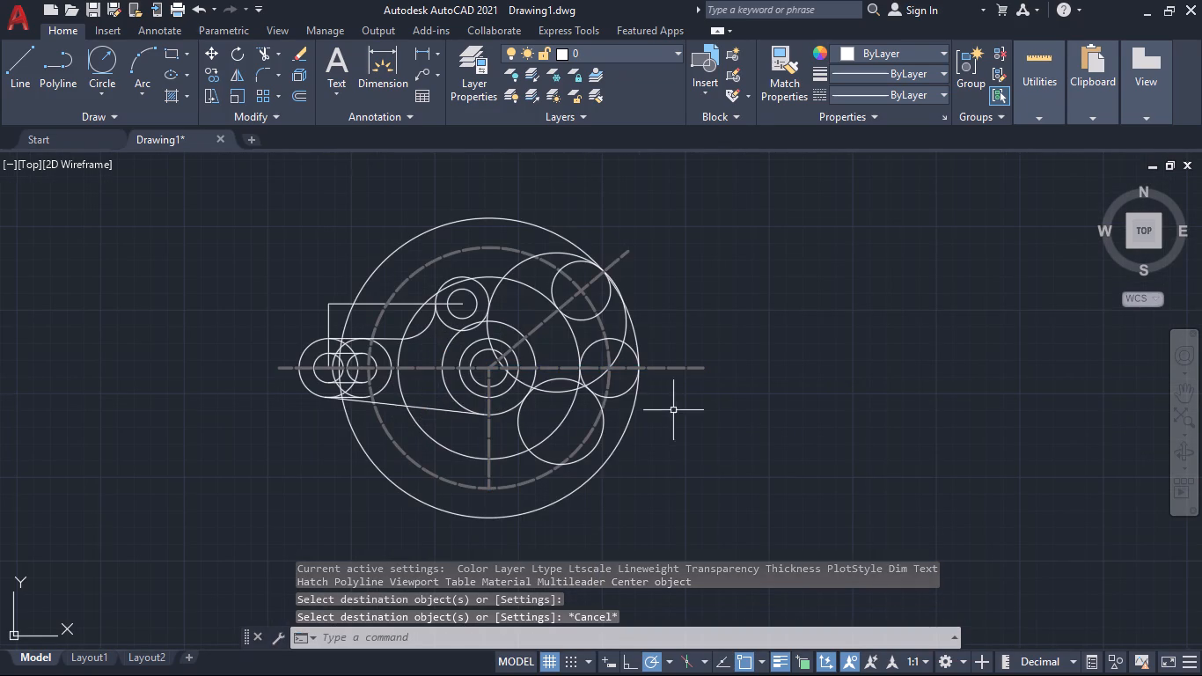
# Start the Trim command and switch windows to consult the Mechanical Link reference image.
pyautogui.moveTo(742, 426); pyautogui.dragTo(775, 466, button='middle')
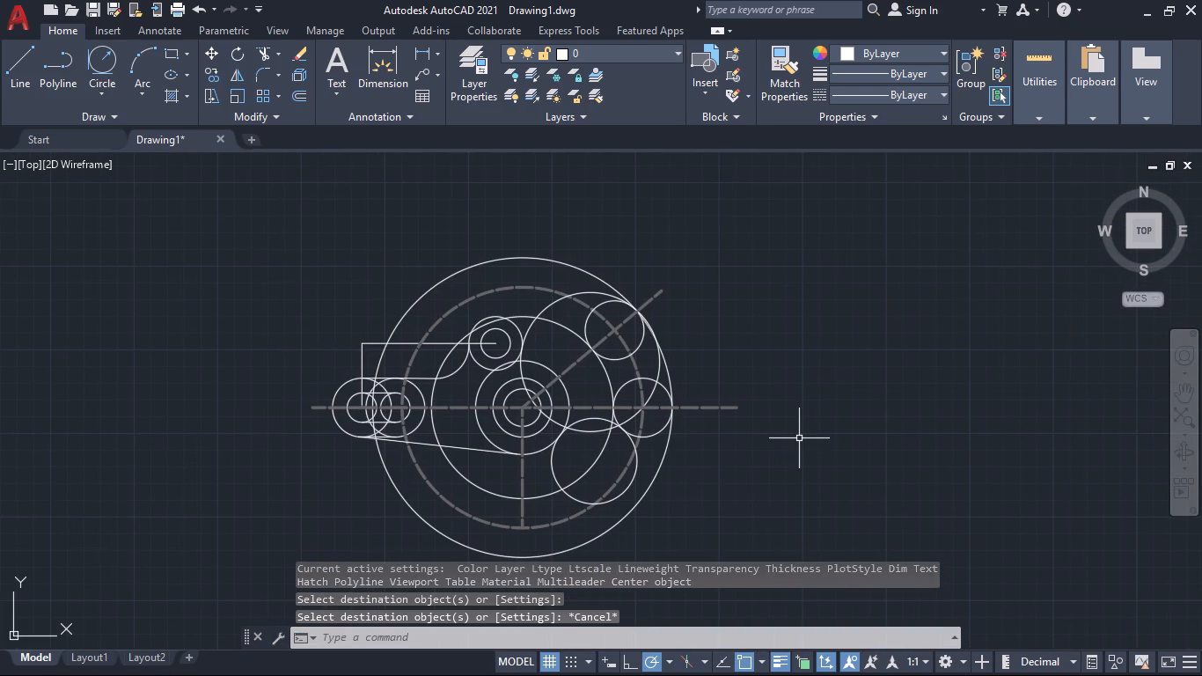
pyautogui.write('tr')
pyautogui.press('Return')
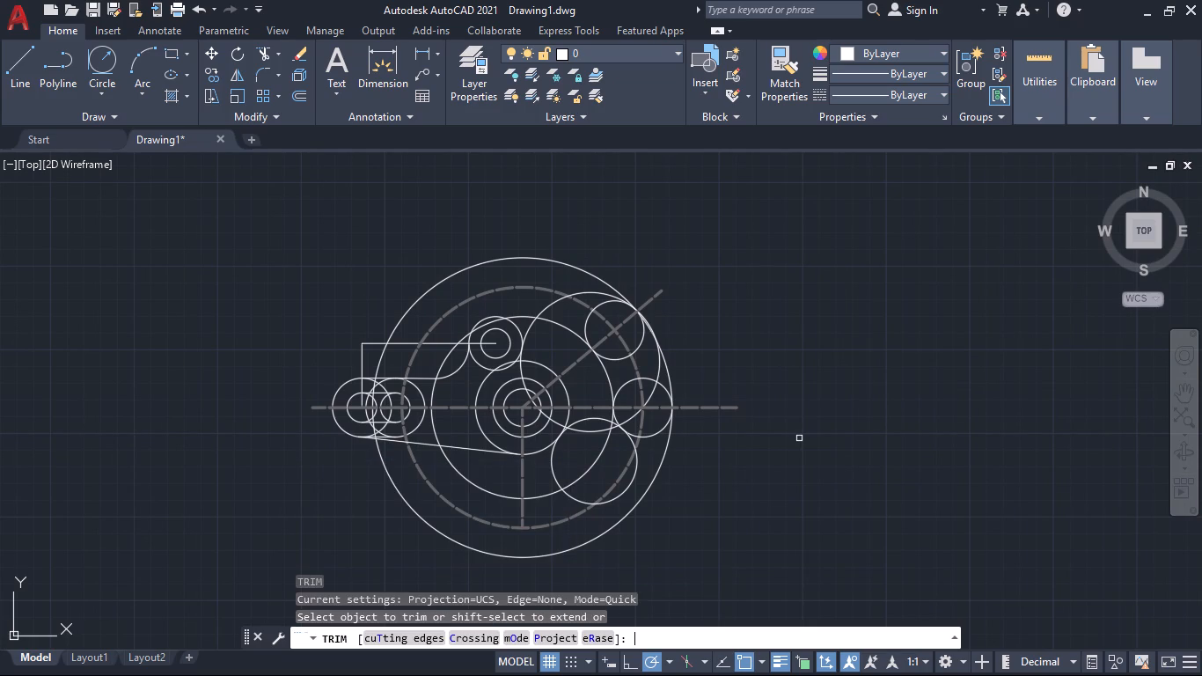
pyautogui.hotkey('alt', 'Tab')
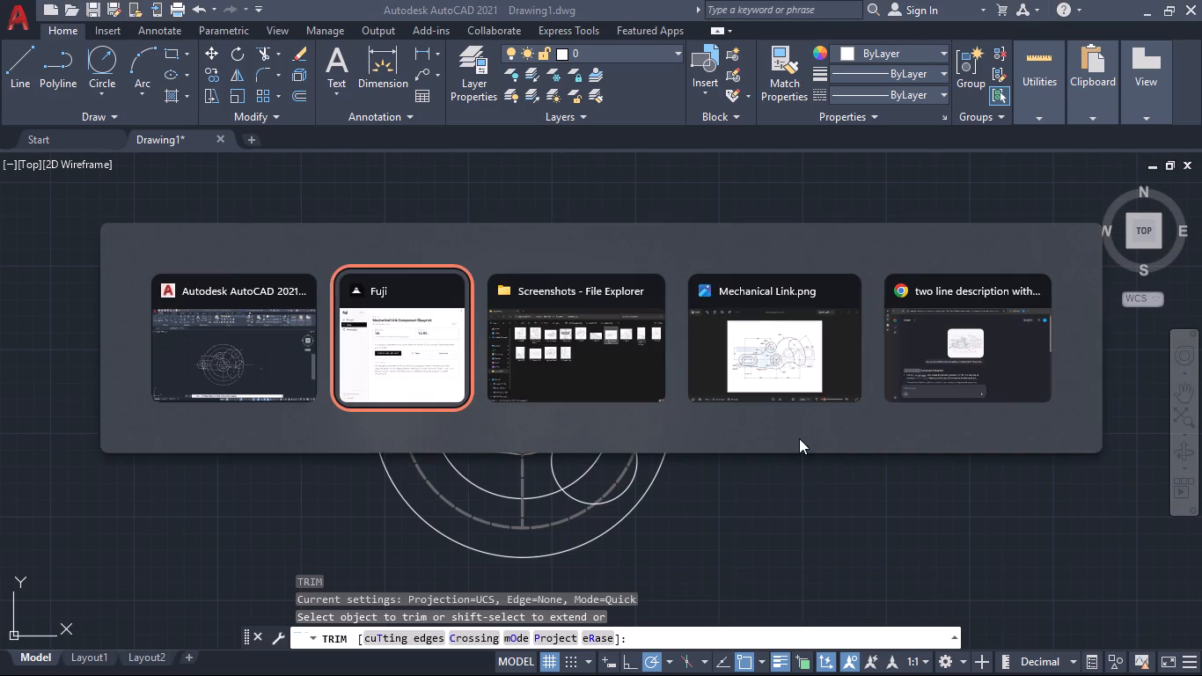
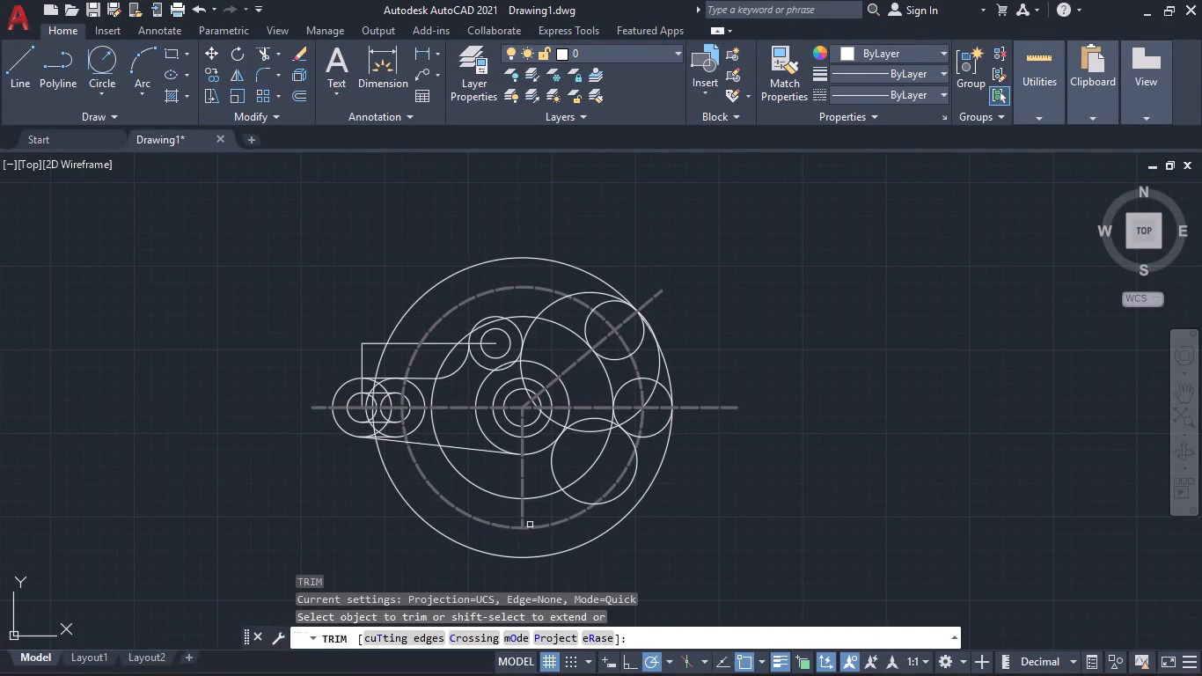
# Trim the overlapping circle arcs between the inner and outer slot outlines along the slot's lower side.
pyautogui.scroll(2, 383, 443)
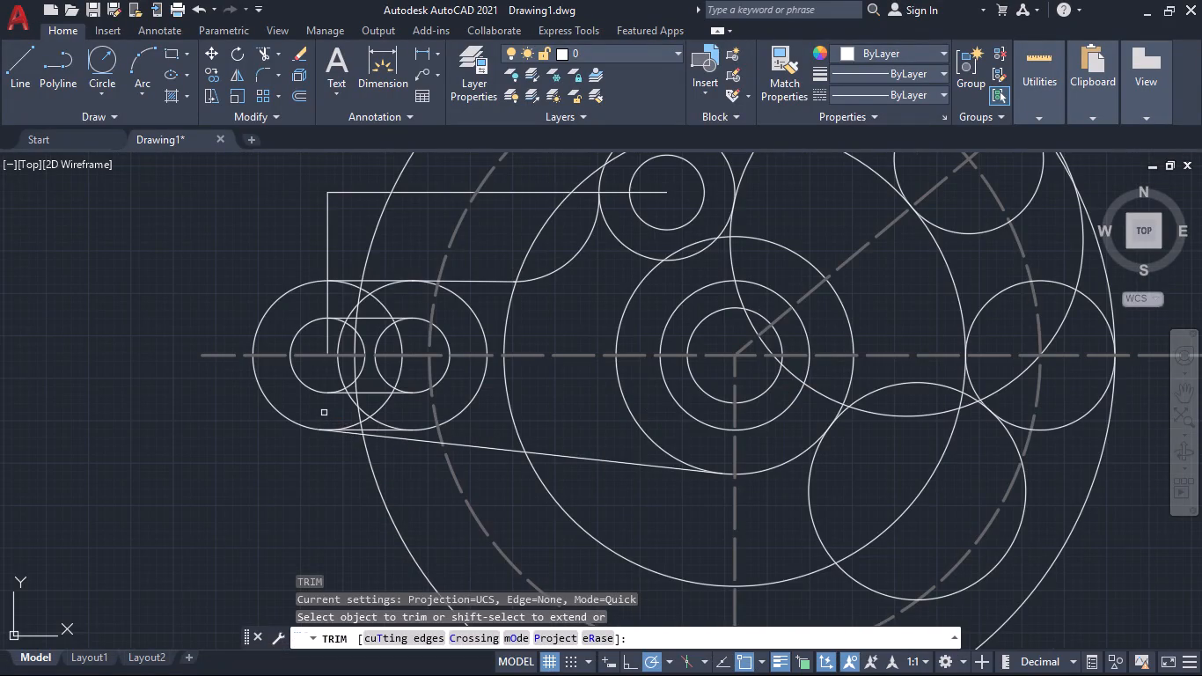
pyautogui.click(324, 413)
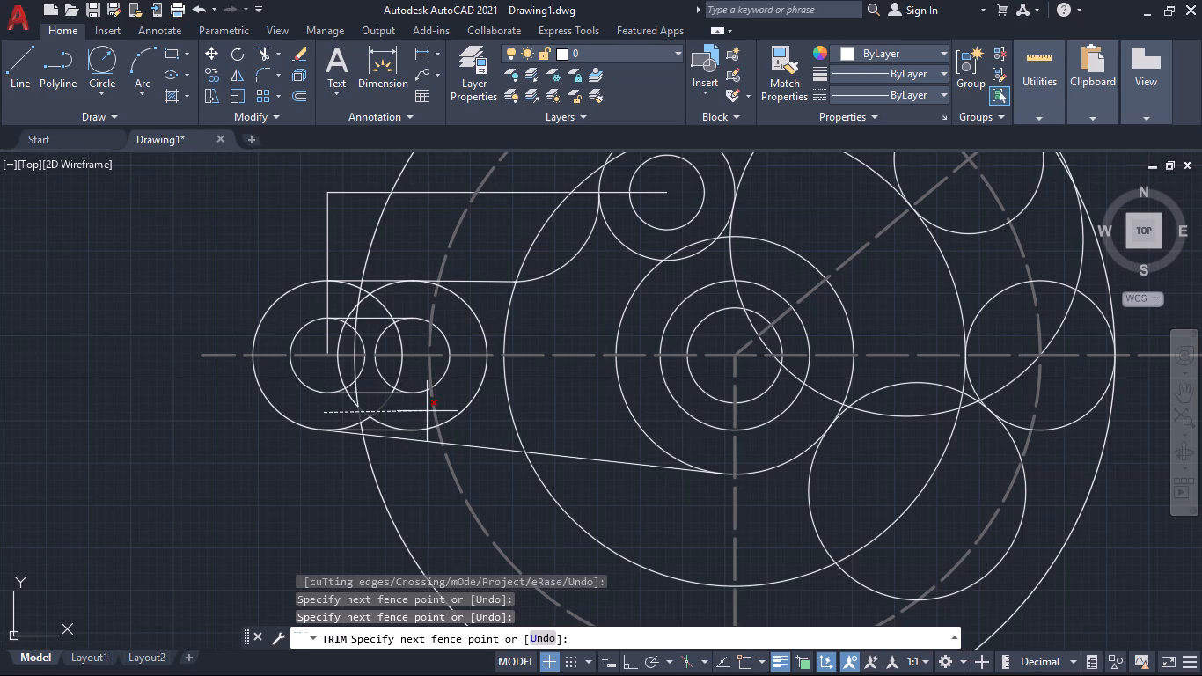
pyautogui.click(414, 409)
pyautogui.click(338, 422)
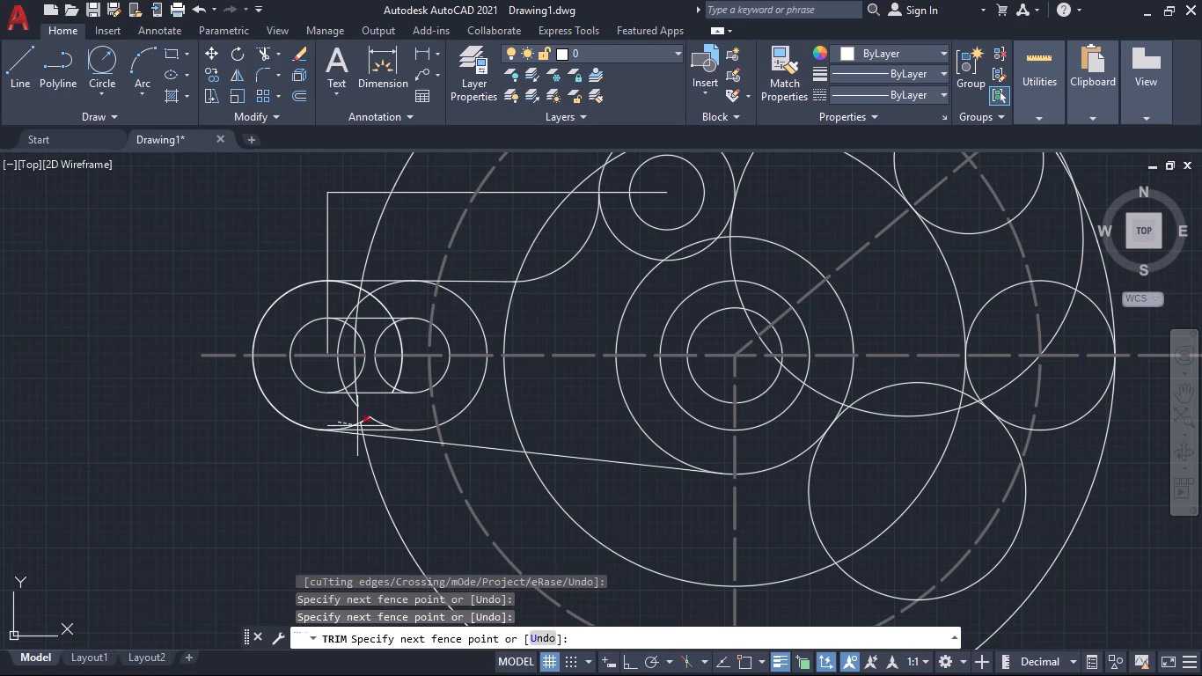
pyautogui.click(438, 414)
pyautogui.scroll(3, 342, 428)
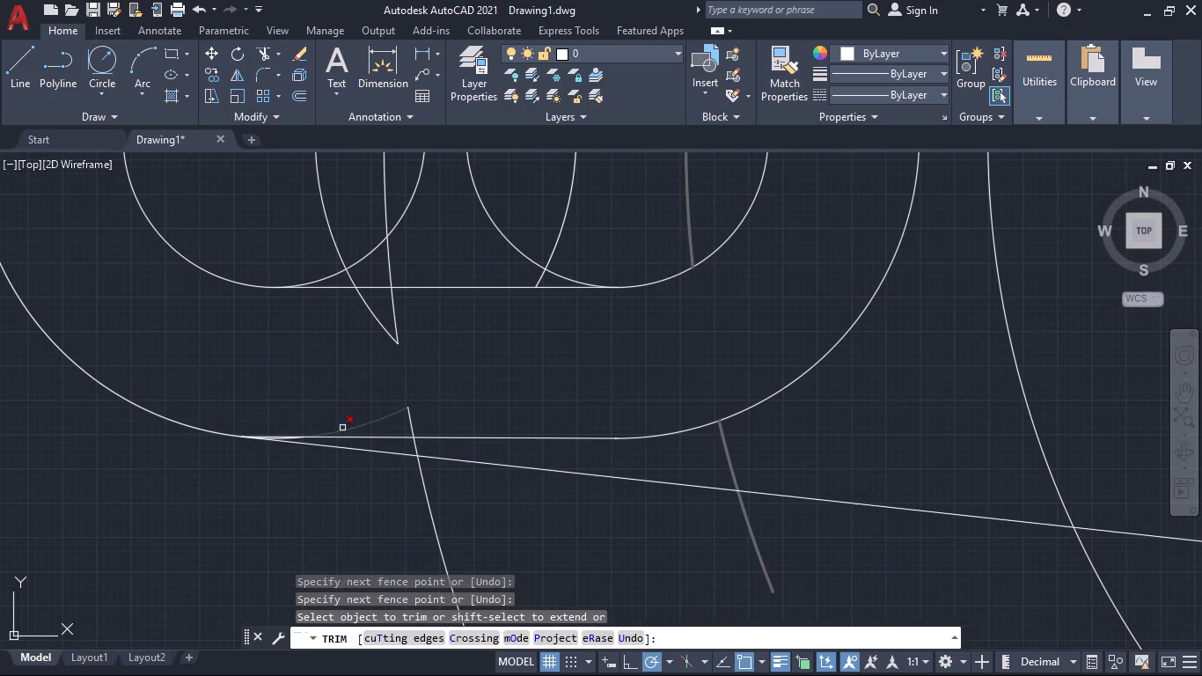
pyautogui.click(340, 421)
pyautogui.click(418, 418)
pyautogui.scroll(4, 294, 431)
pyautogui.moveTo(333, 413); pyautogui.dragTo(490, 288, button='middle')
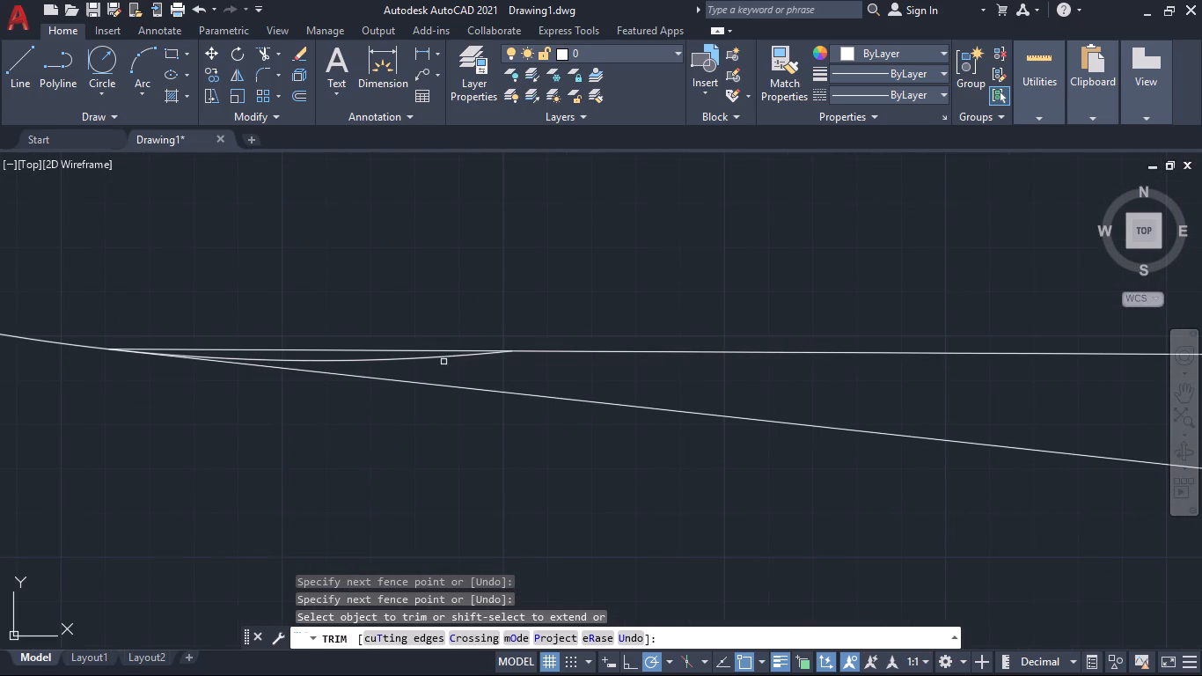
pyautogui.click(436, 356)
pyautogui.scroll(-4, 637, 283)
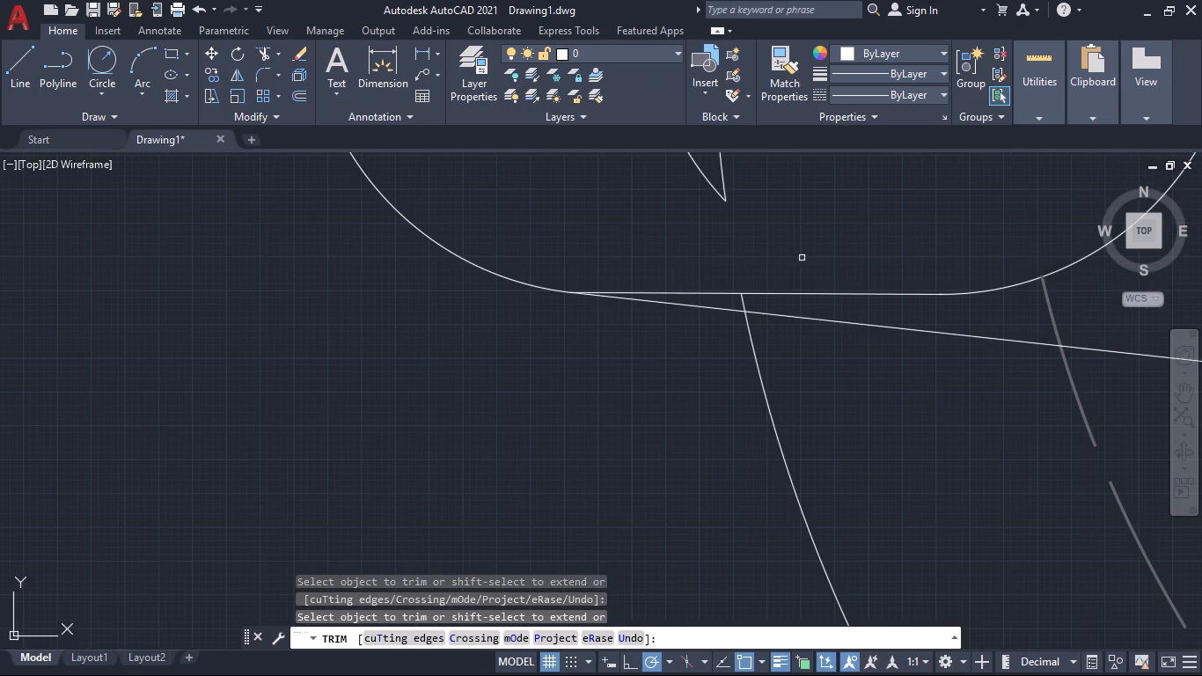
pyautogui.moveTo(830, 233); pyautogui.dragTo(649, 407, button='middle')
pyautogui.scroll(-2, 676, 392)
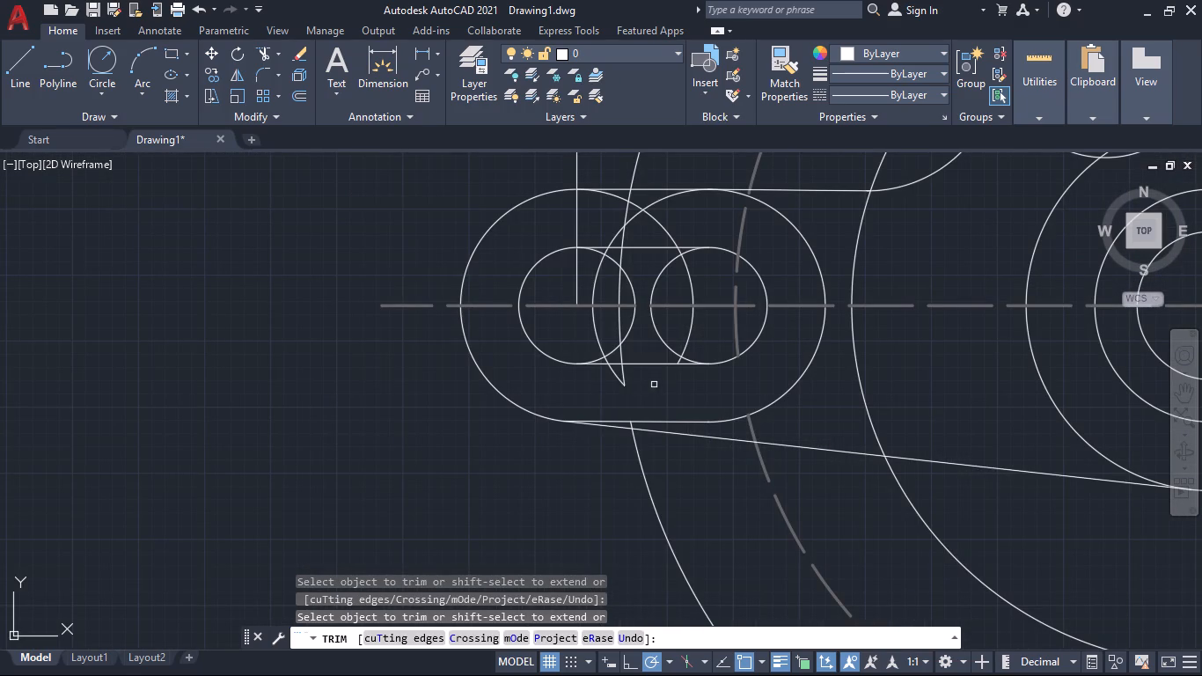
pyautogui.click(655, 384)
pyautogui.click(596, 375)
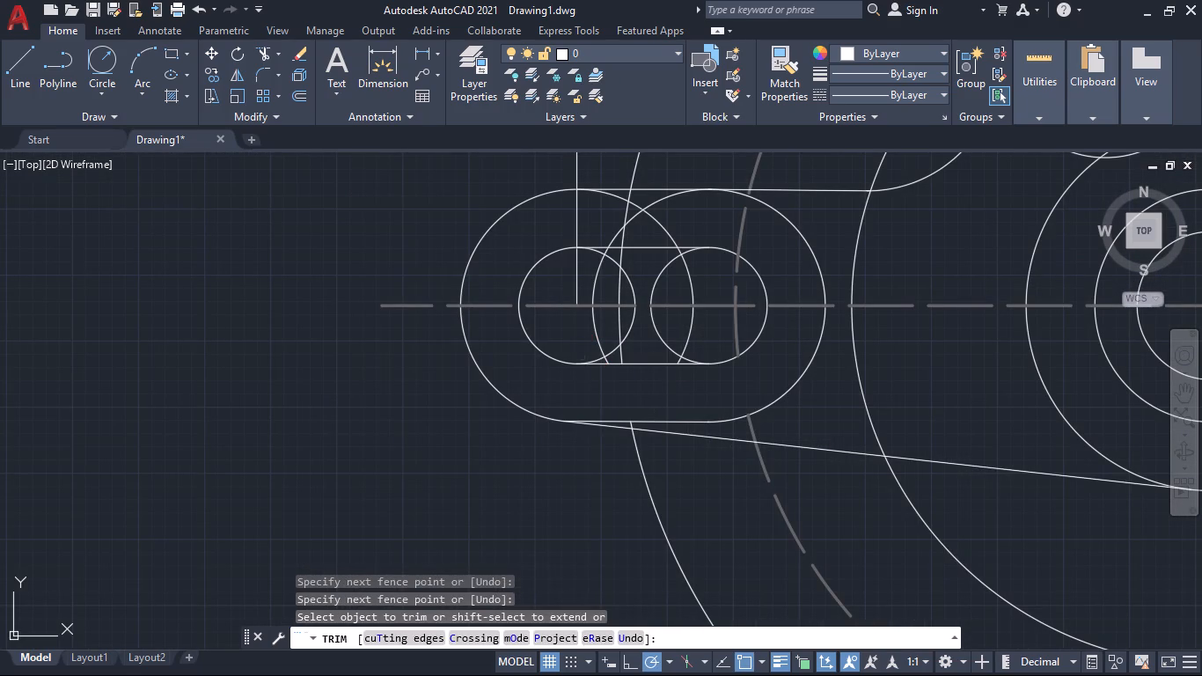
# Trim the overlapping arcs and leftover corner pieces inside the lower edge of the inner slot.
pyautogui.click(582, 356)
pyautogui.click(702, 353)
pyautogui.scroll(4, 575, 360)
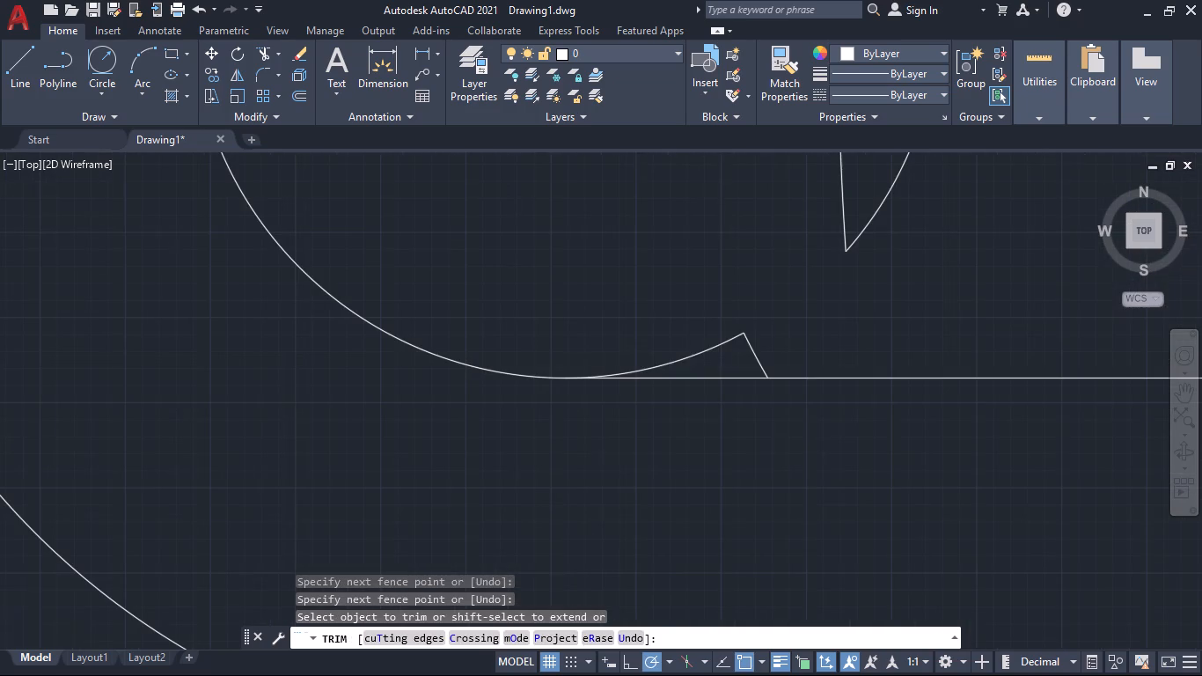
pyautogui.click(639, 362)
pyautogui.click(776, 360)
pyautogui.scroll(-3, 802, 349)
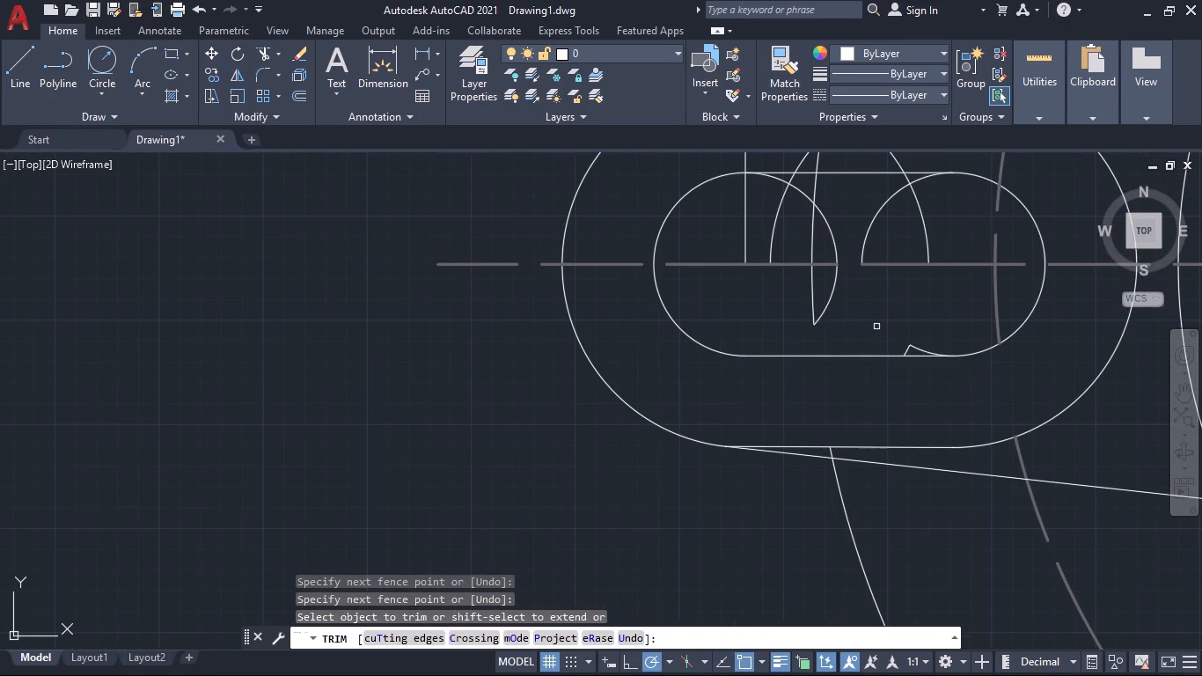
pyautogui.moveTo(884, 331); pyautogui.dragTo(602, 307, button='middle')
pyautogui.scroll(4, 616, 329)
pyautogui.click(630, 326)
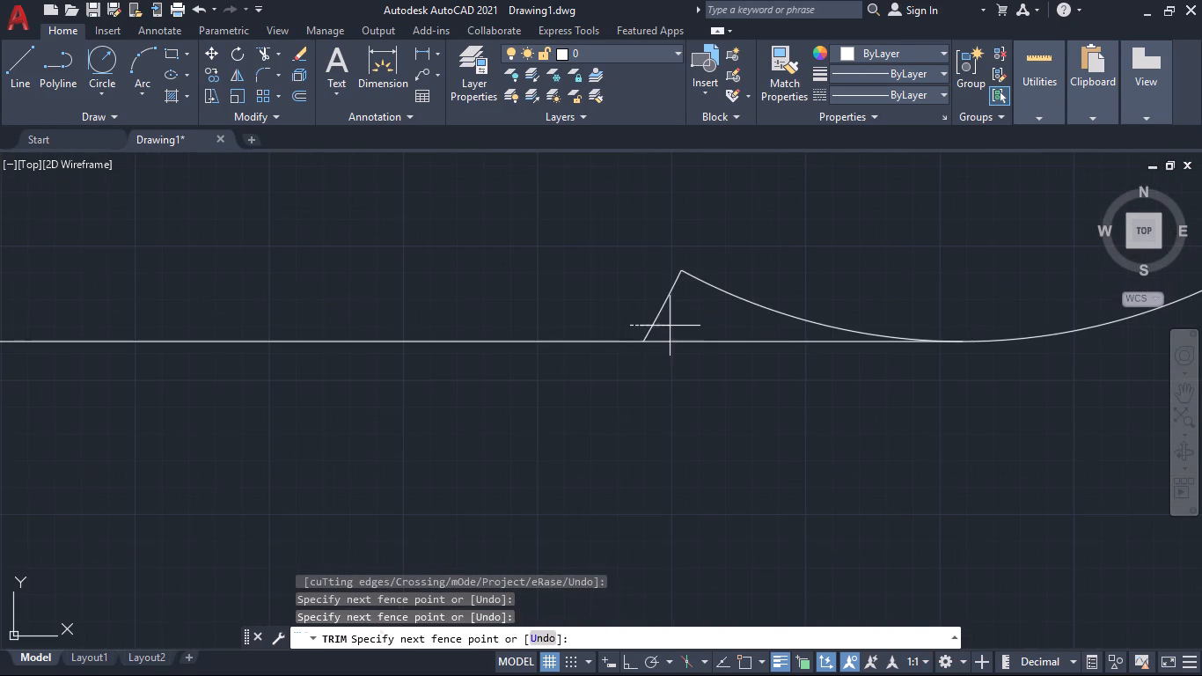
pyautogui.click(844, 318)
# Trim the remaining circle arcs, vertical line end and dashed centerline arc inside the inner slot, keeping the horizontal centerline.
pyautogui.scroll(-3, 797, 313)
pyautogui.moveTo(751, 276); pyautogui.dragTo(803, 430, button='middle')
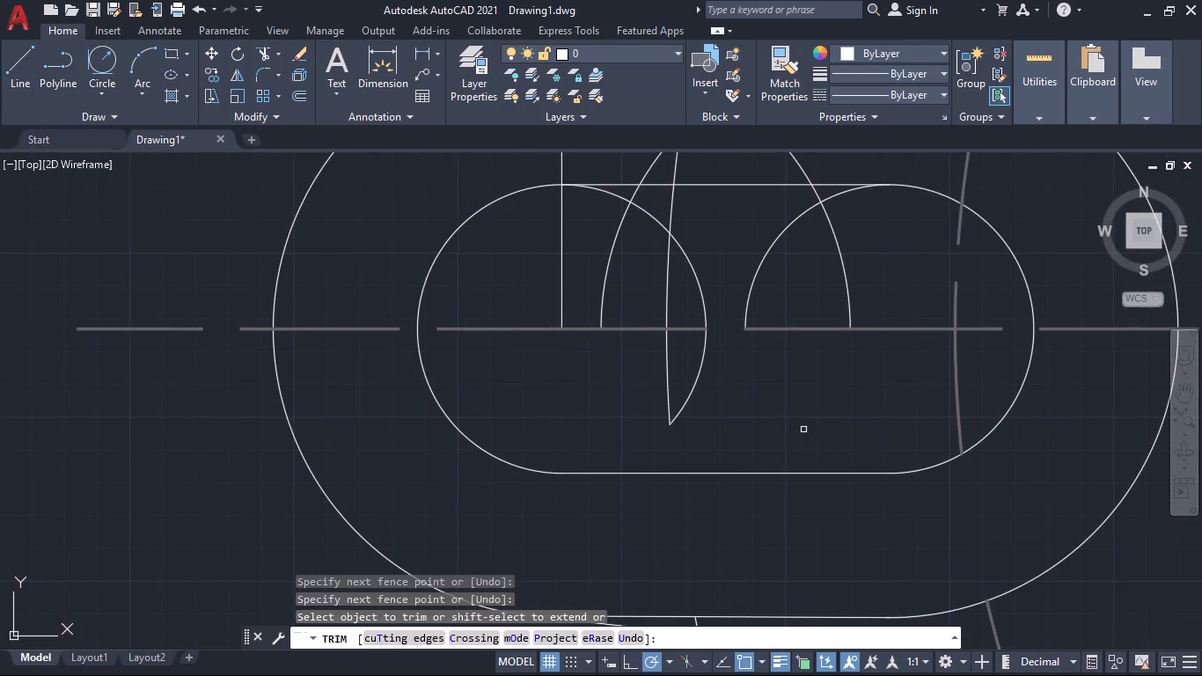
pyautogui.scroll(-1, 803, 430)
pyautogui.click(637, 300)
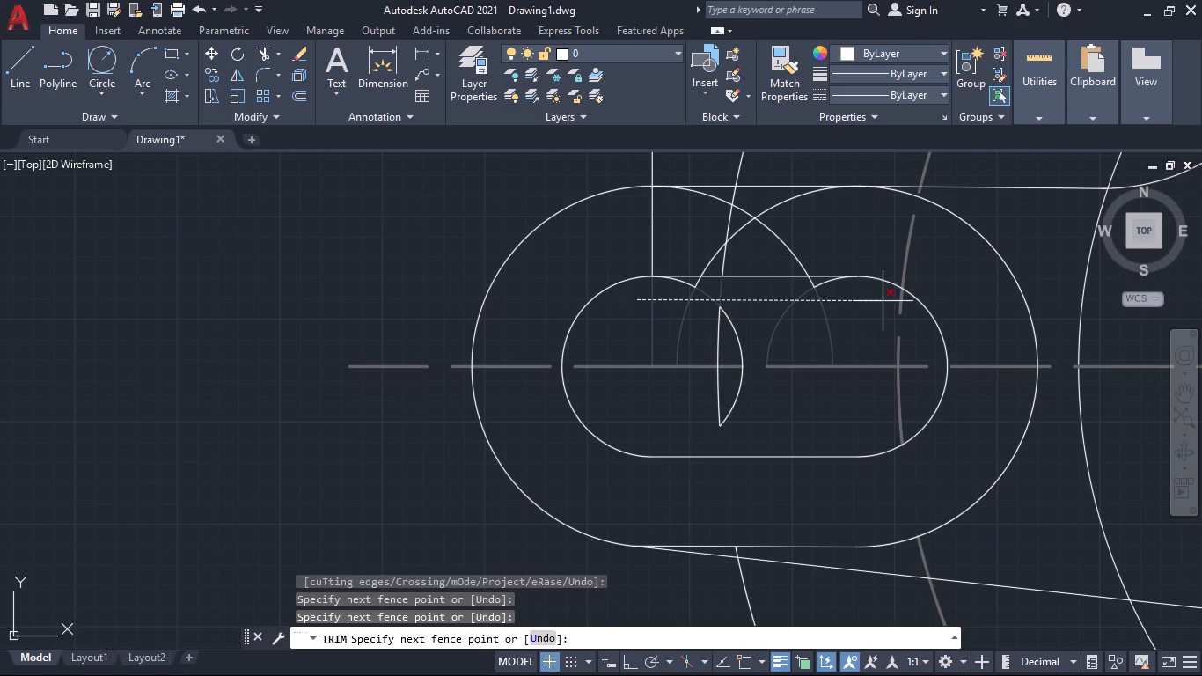
pyautogui.click(884, 301)
pyautogui.click(688, 342)
pyautogui.click(765, 340)
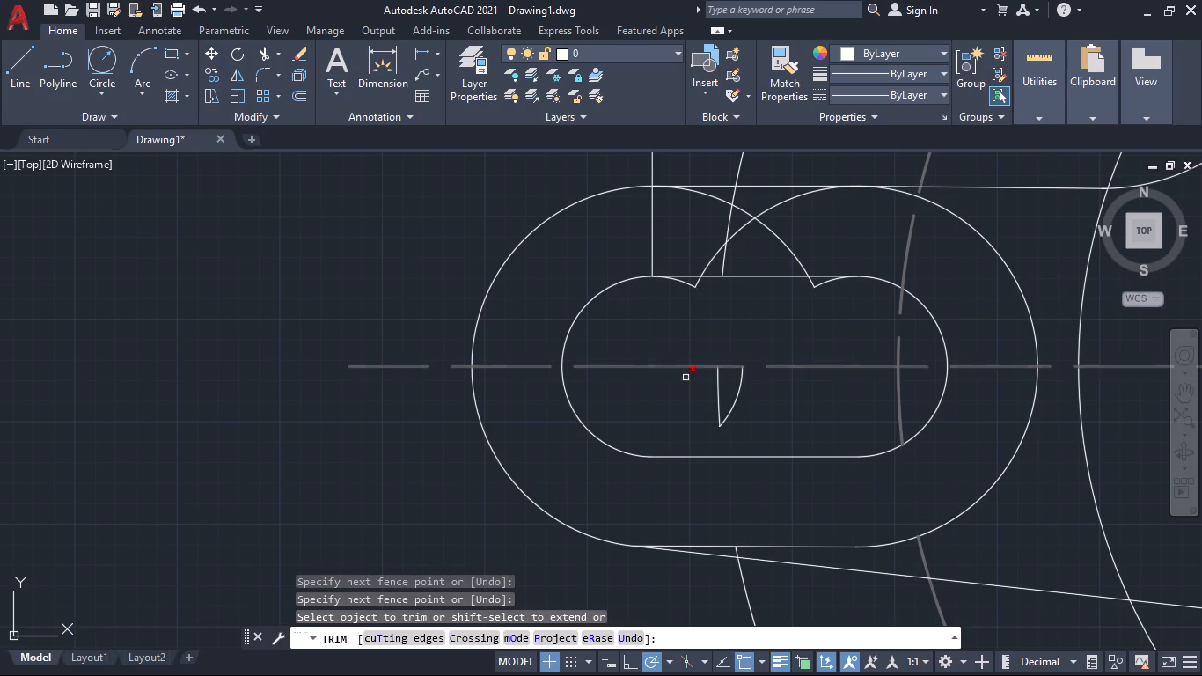
pyautogui.click(693, 387)
pyautogui.click(778, 391)
pyautogui.moveTo(785, 329); pyautogui.dragTo(776, 349, button='middle')
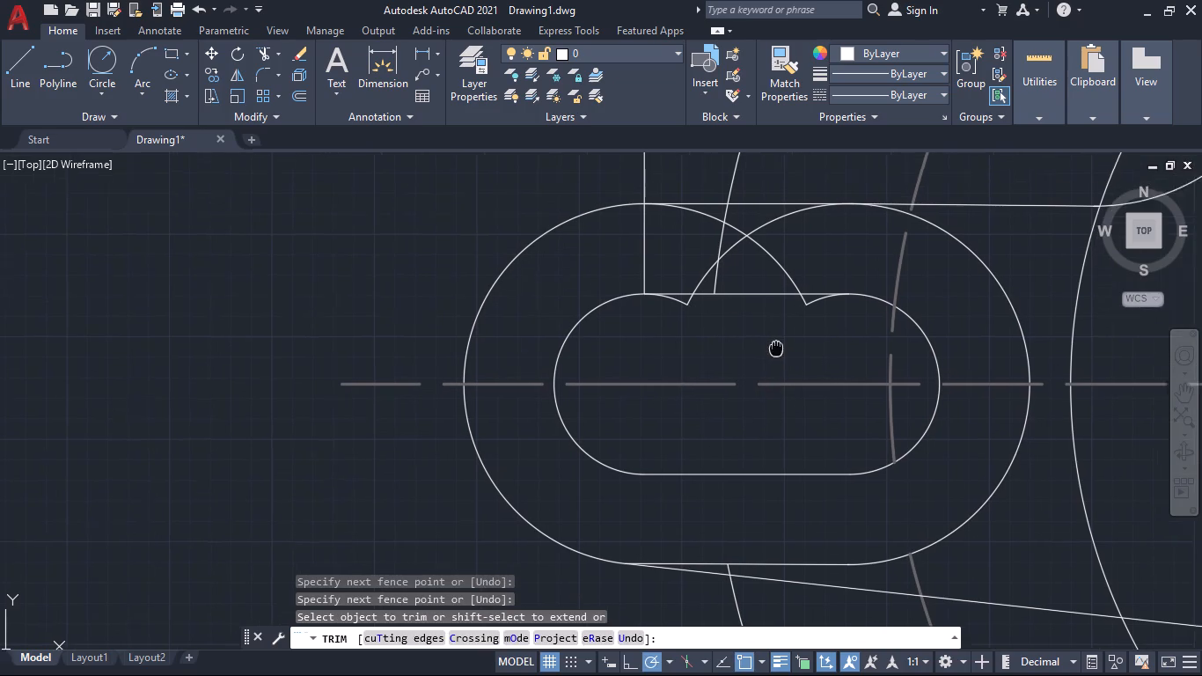
pyautogui.moveTo(776, 349); pyautogui.dragTo(520, 404, button='middle')
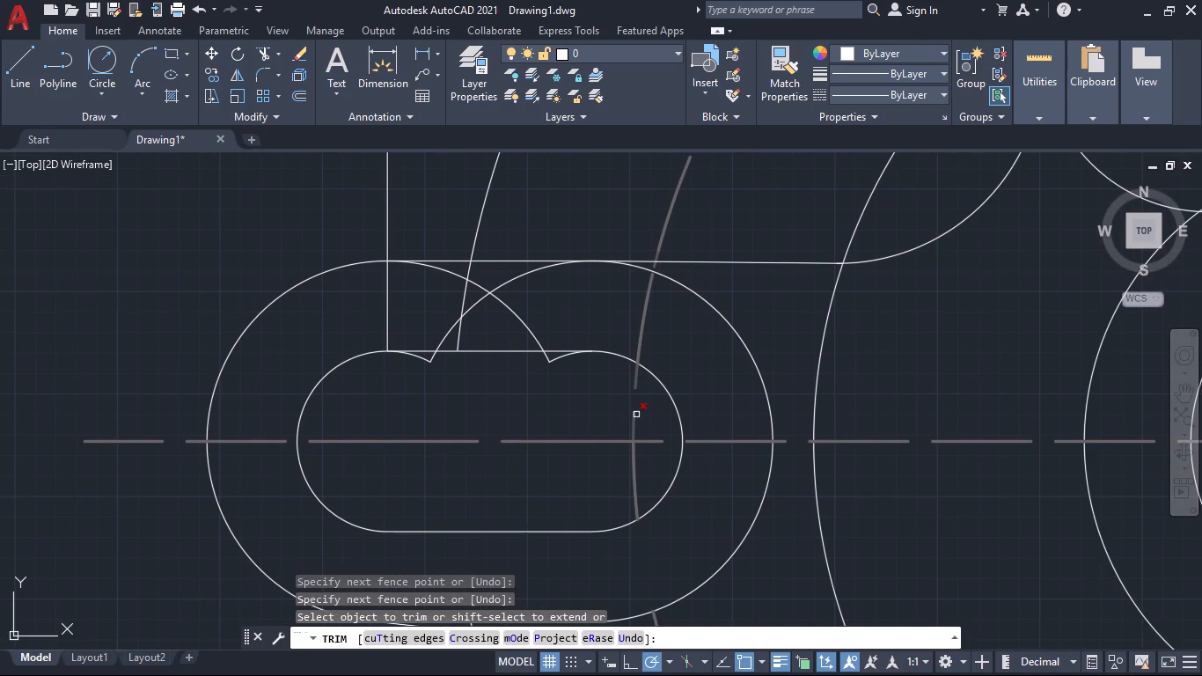
pyautogui.click(636, 415)
pyautogui.click(634, 461)
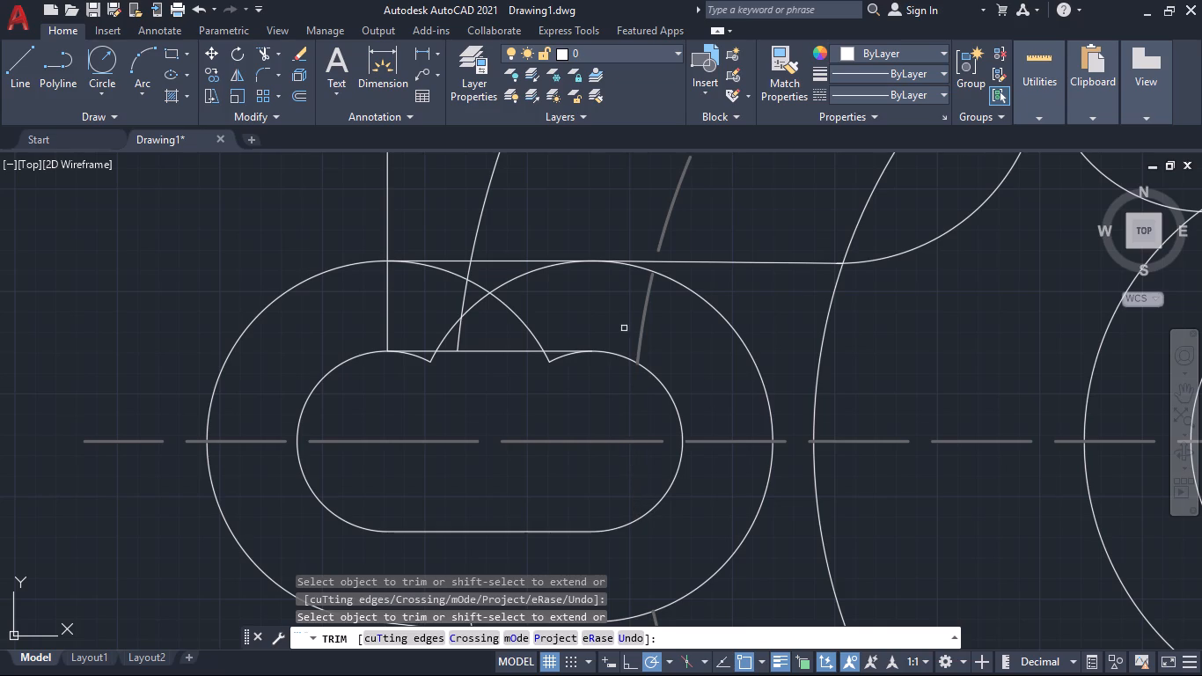
# Trim the dashed arc, vertical line and overlapping circle arcs between the inner and outer slot outlines on the upper side.
pyautogui.click(624, 315)
pyautogui.click(682, 345)
pyautogui.click(359, 314)
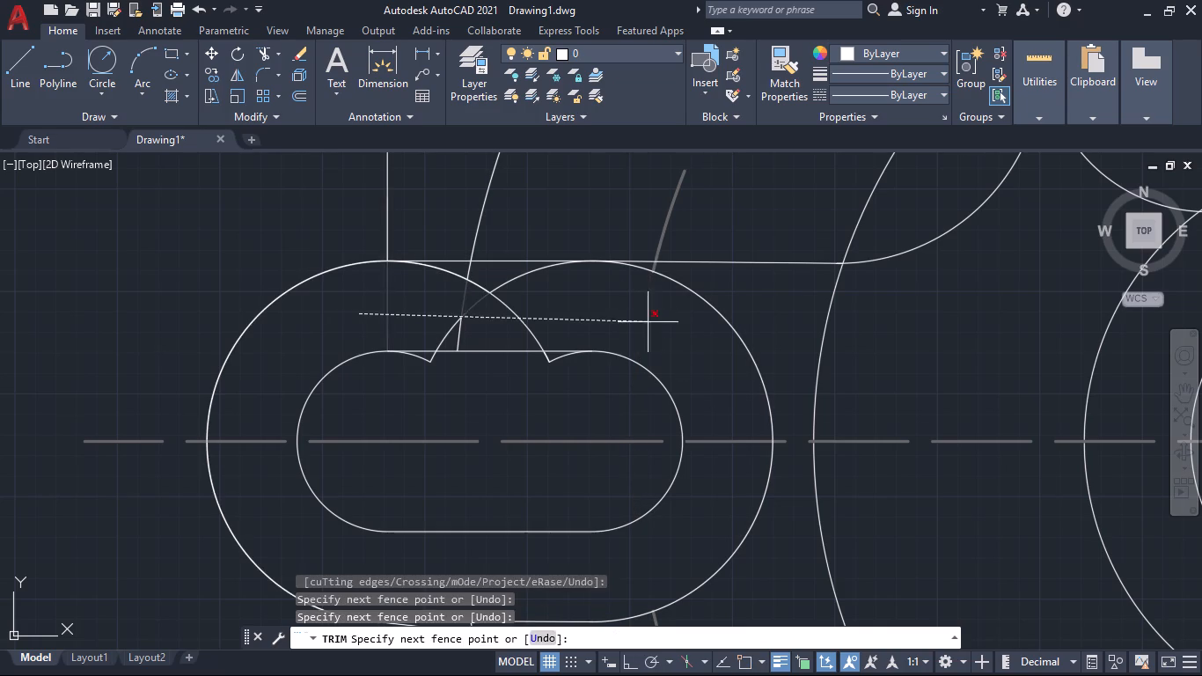
pyautogui.click(656, 323)
pyautogui.click(429, 277)
pyautogui.click(561, 285)
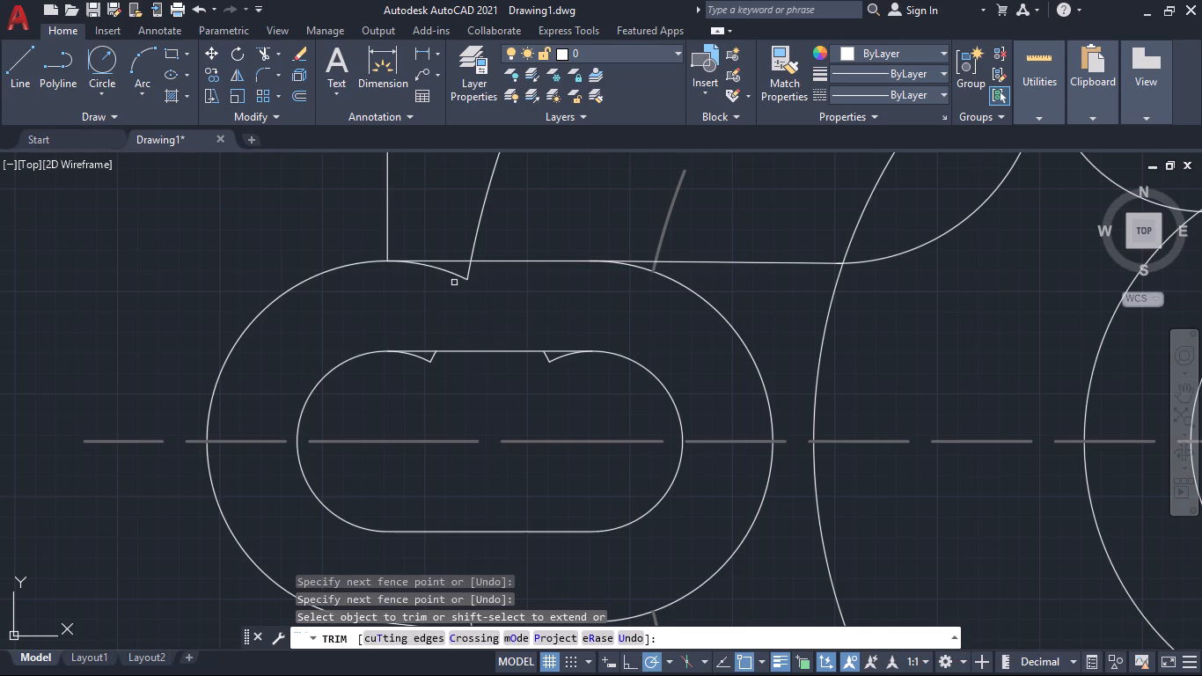
pyautogui.click(454, 281)
pyautogui.click(468, 274)
pyautogui.click(470, 274)
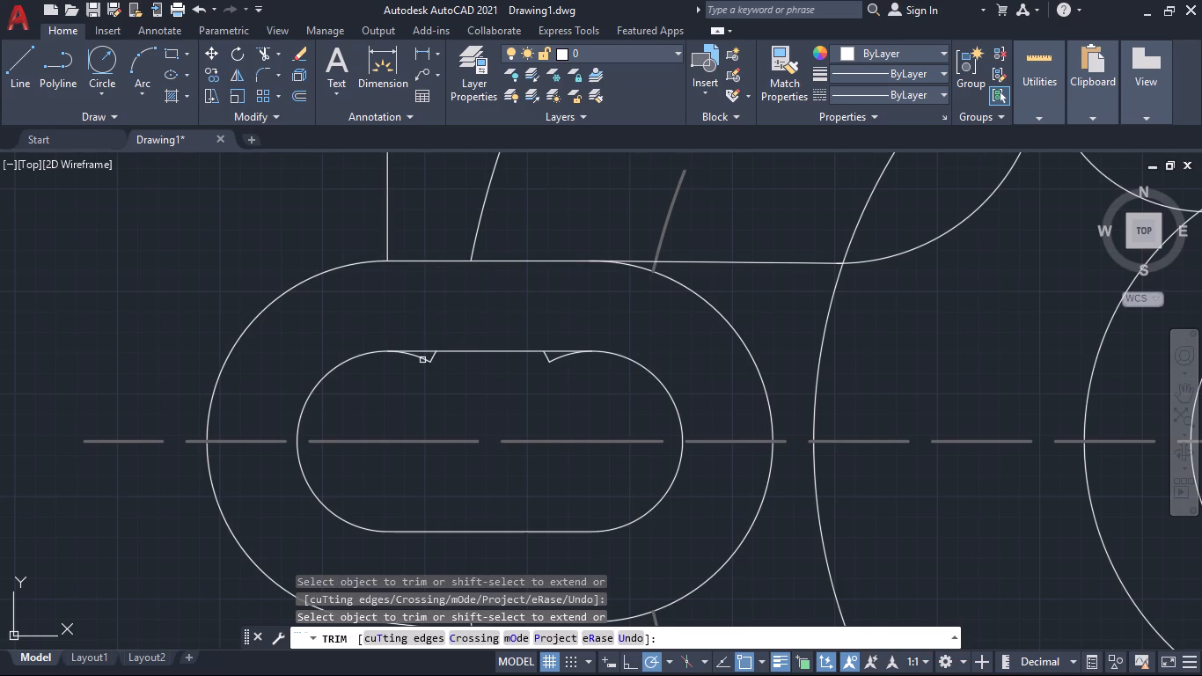
# Trim the leftover arc stubs beneath both ends of the inner slot's upper straight edge.
pyautogui.scroll(4, 422, 360)
pyautogui.click(425, 354)
pyautogui.click(471, 346)
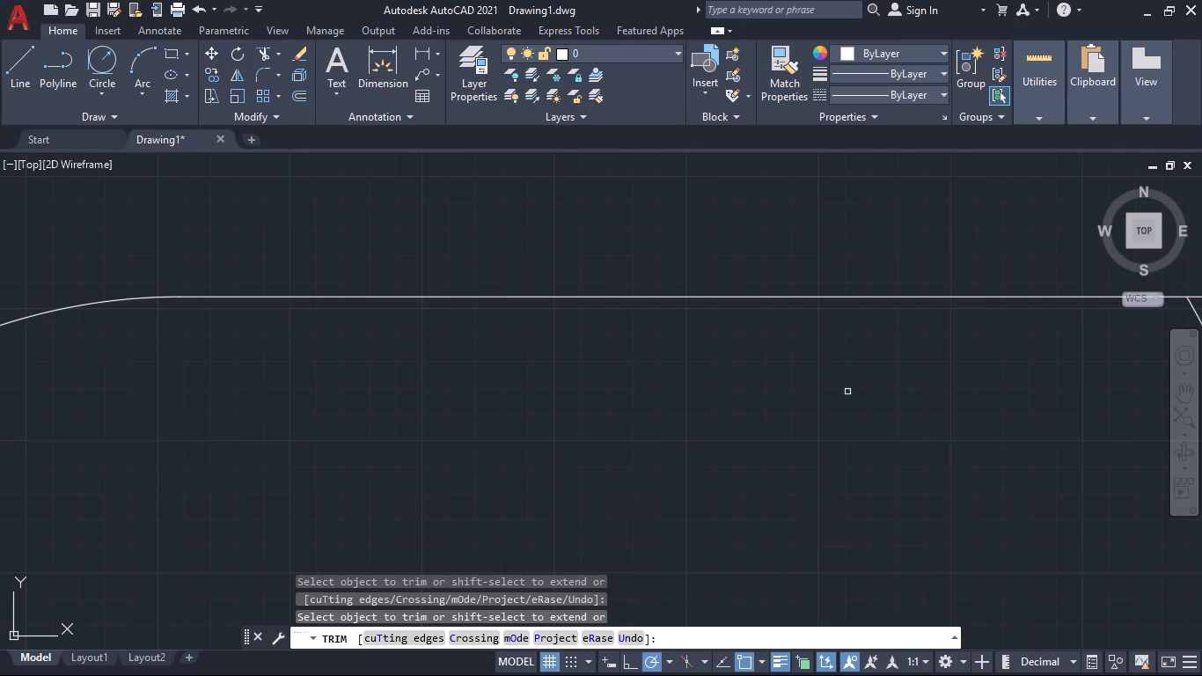
pyautogui.scroll(-1, 864, 399)
pyautogui.moveTo(885, 423); pyautogui.dragTo(381, 431, button='middle')
pyautogui.moveTo(548, 374); pyautogui.dragTo(568, 373)
pyautogui.doubleClick(715, 375)
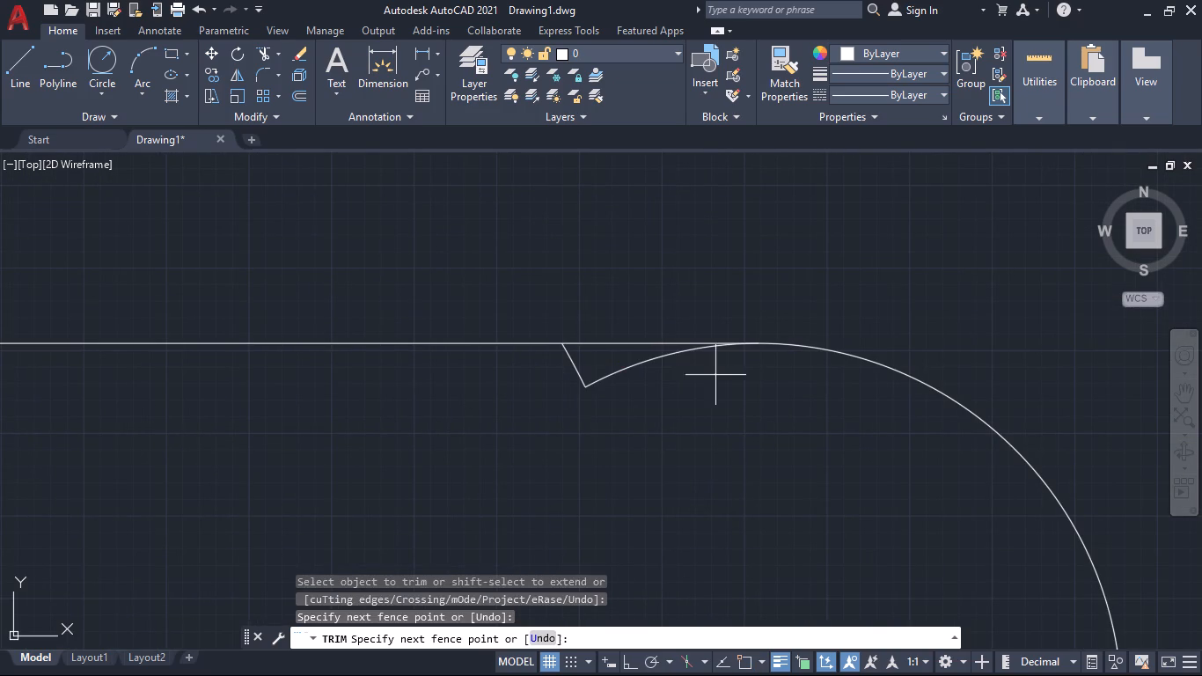
pyautogui.click(563, 370)
# Trim the short end of the dashed circle between the upper tangent line and the outer slot arc.
pyautogui.scroll(-3, 710, 422)
pyautogui.moveTo(702, 379); pyautogui.dragTo(748, 458, button='middle')
pyautogui.moveTo(764, 443); pyautogui.dragTo(744, 443, button='middle')
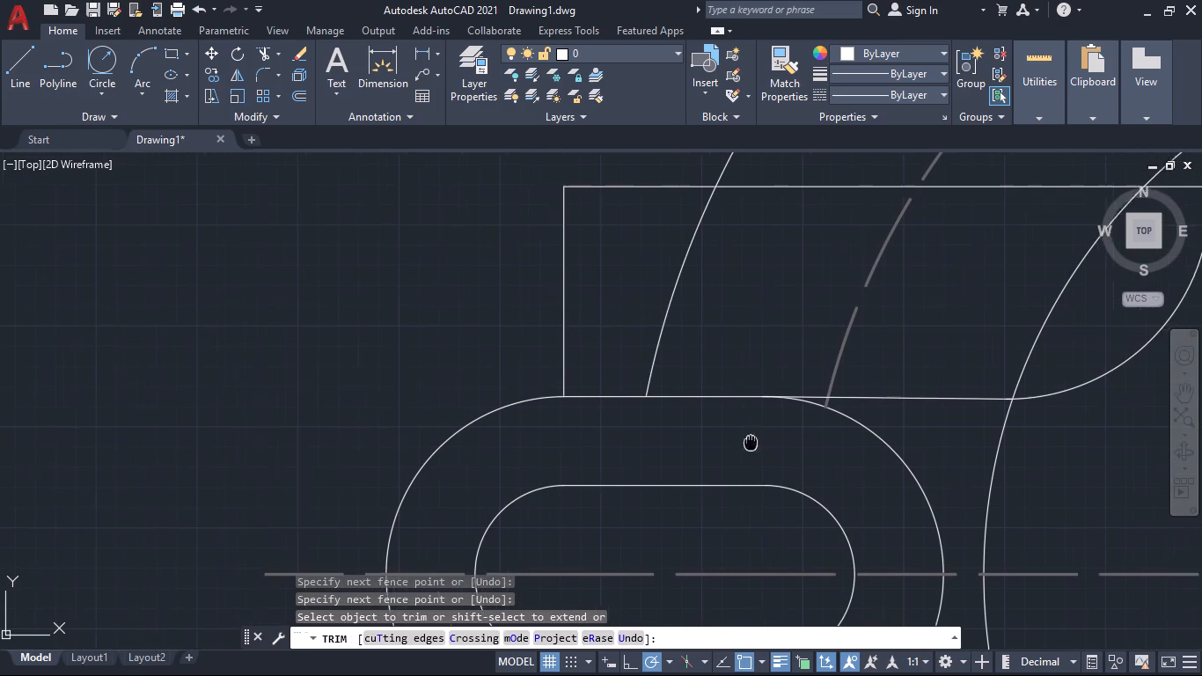
pyautogui.moveTo(744, 443); pyautogui.dragTo(565, 459, button='middle')
pyautogui.scroll(3, 634, 427)
pyautogui.click(625, 398)
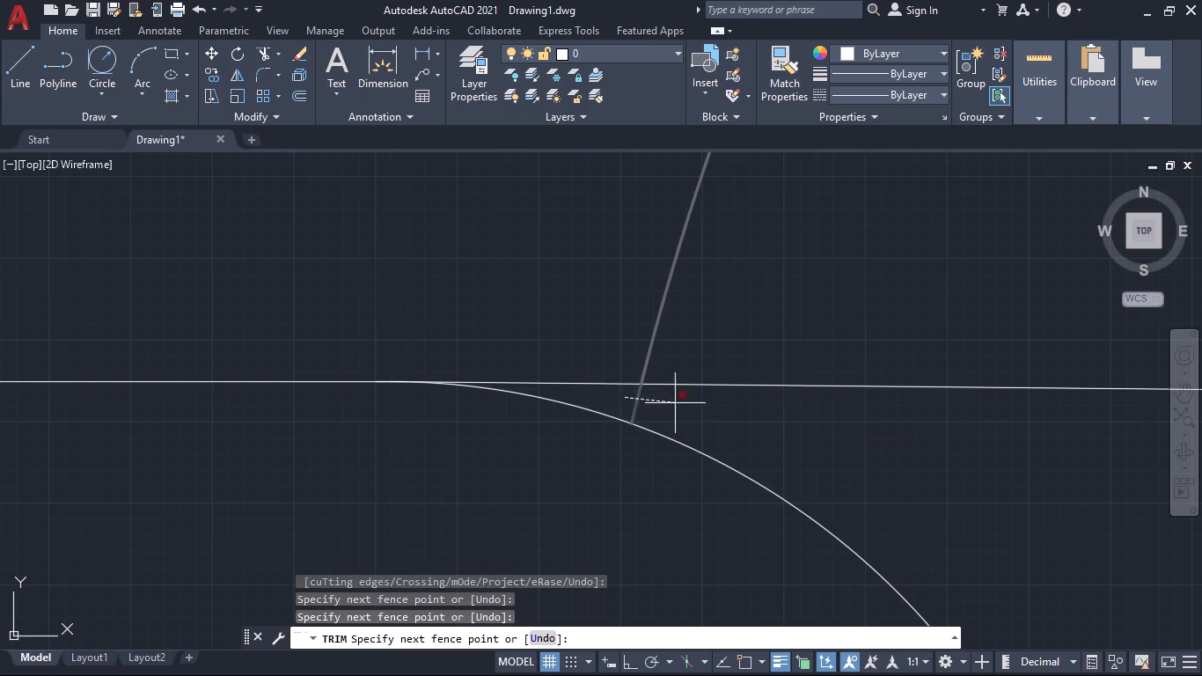
pyautogui.click(675, 403)
# Trim the vertical construction line, the horizontal line outside the dashed circle, and the largest circle's upper arc above the slot.
pyautogui.scroll(-5, 560, 474)
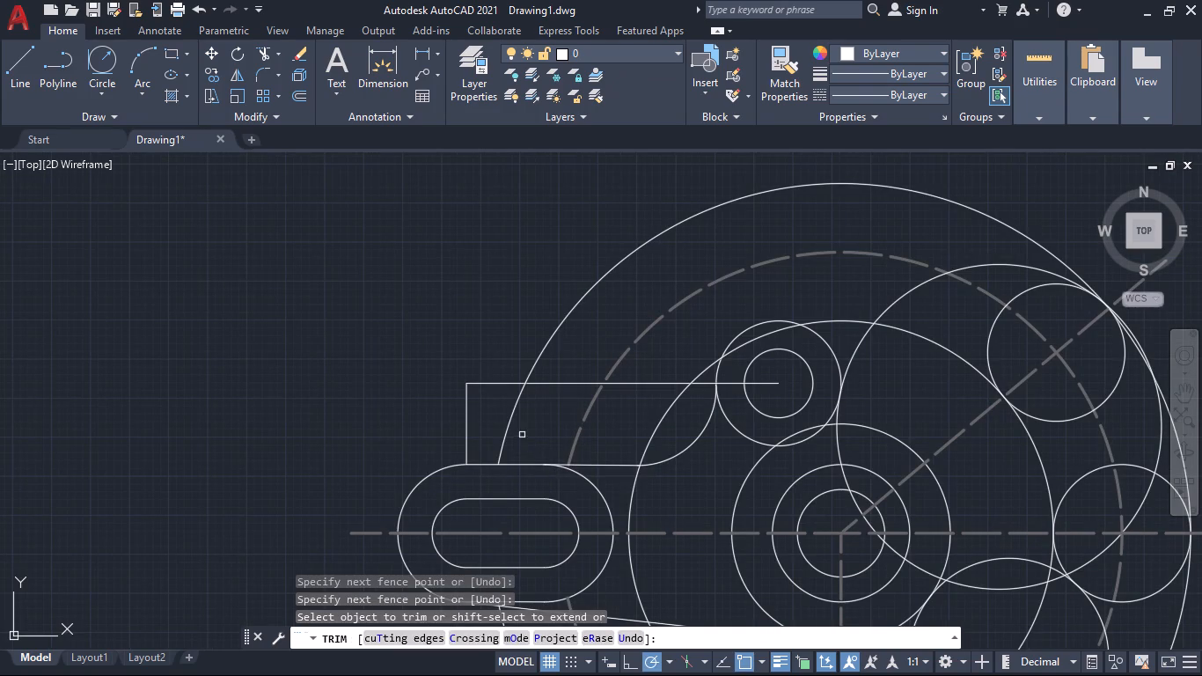
pyautogui.click(447, 426)
pyautogui.click(519, 362)
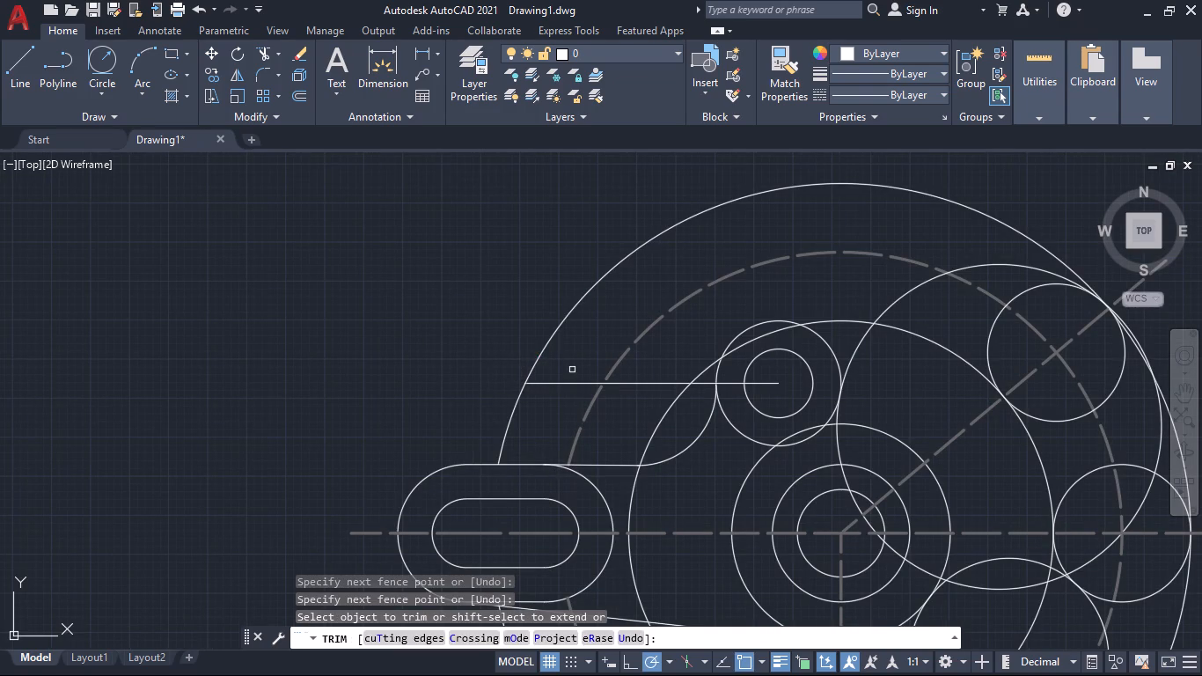
pyautogui.click(556, 398)
pyautogui.click(575, 352)
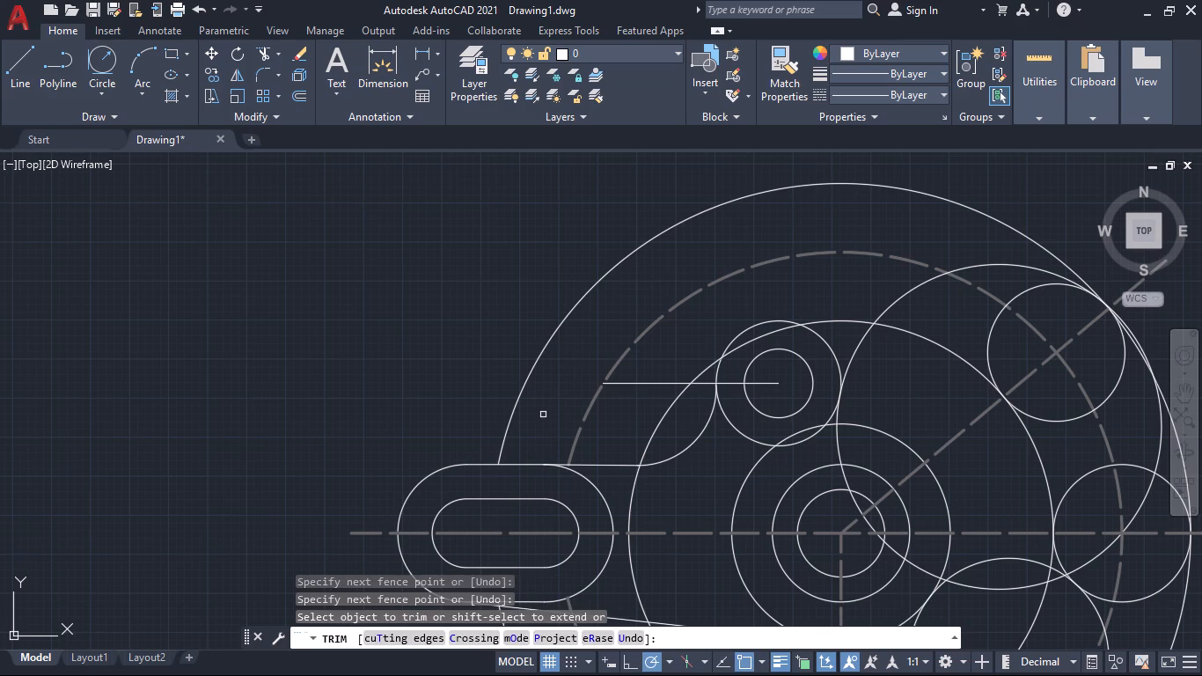
pyautogui.click(542, 415)
pyautogui.click(460, 362)
# Trim the largest circle's lower arc and its leftover piece between the slot and the lower tangent line.
pyautogui.scroll(-2, 460, 358)
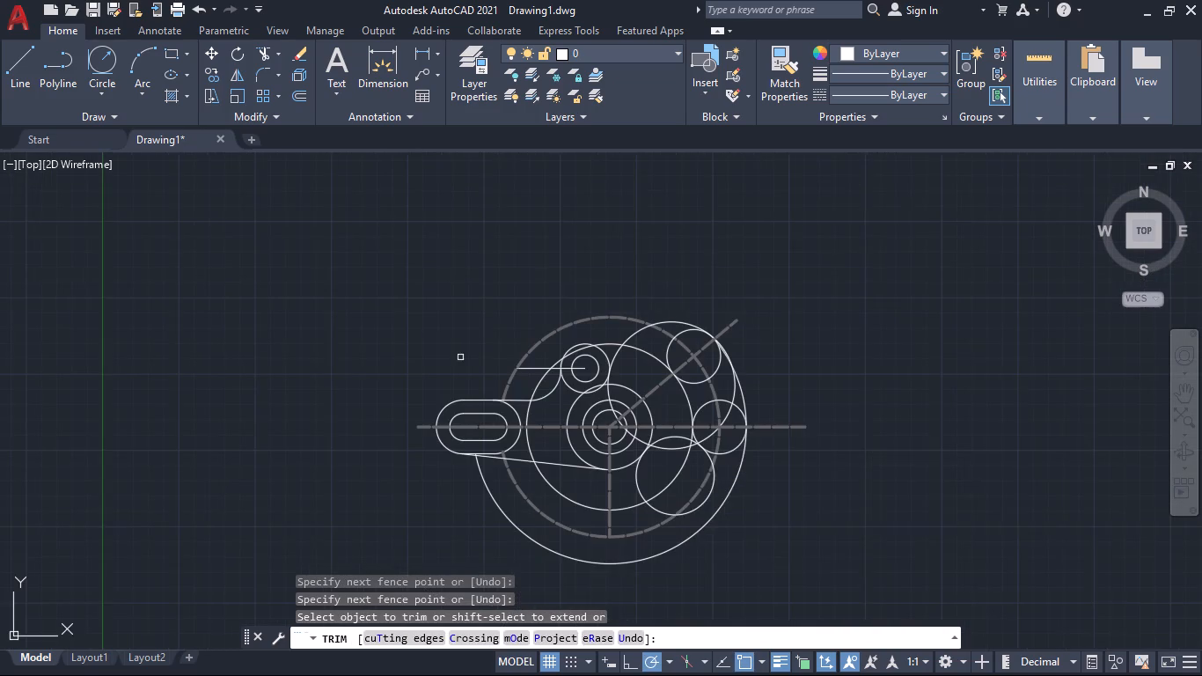
pyautogui.moveTo(459, 356); pyautogui.dragTo(411, 333, button='middle')
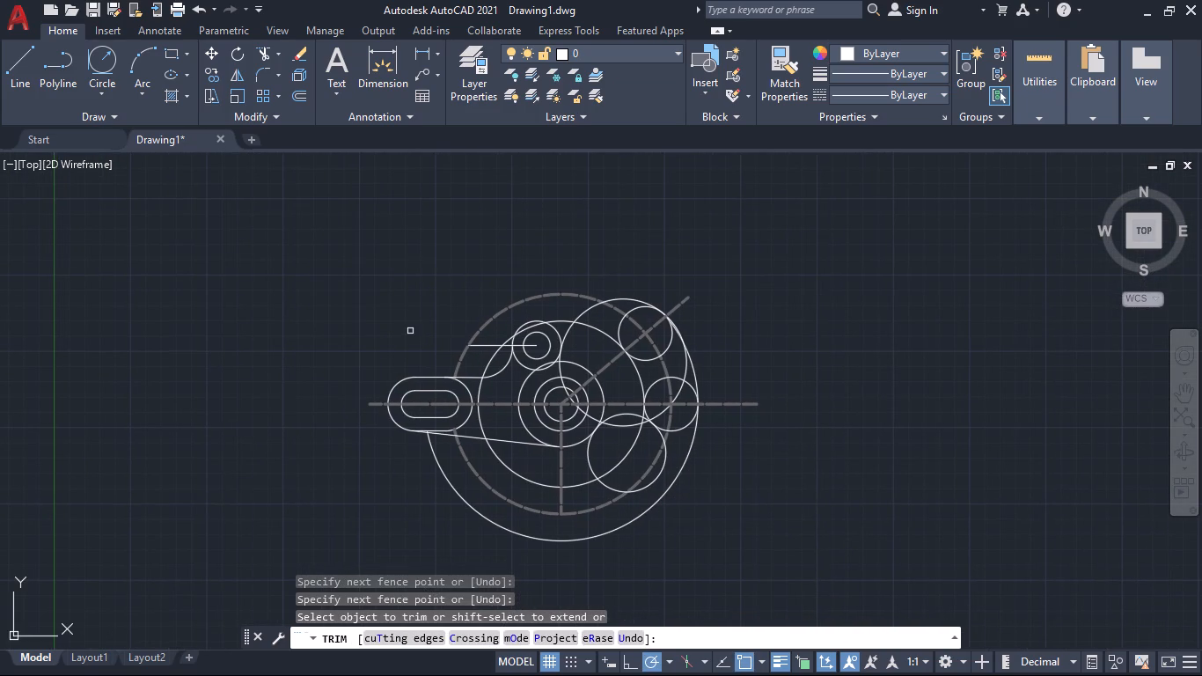
pyautogui.moveTo(436, 312); pyautogui.dragTo(414, 287, button='middle')
pyautogui.click(407, 460)
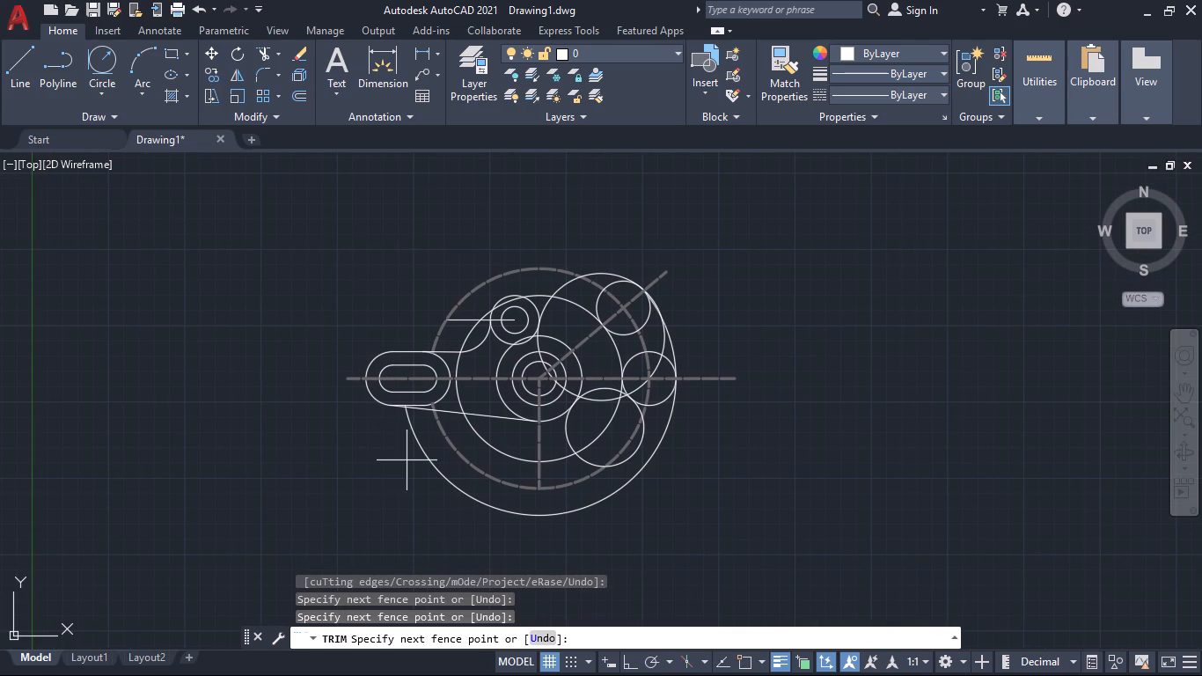
pyautogui.click(429, 456)
pyautogui.scroll(7, 394, 408)
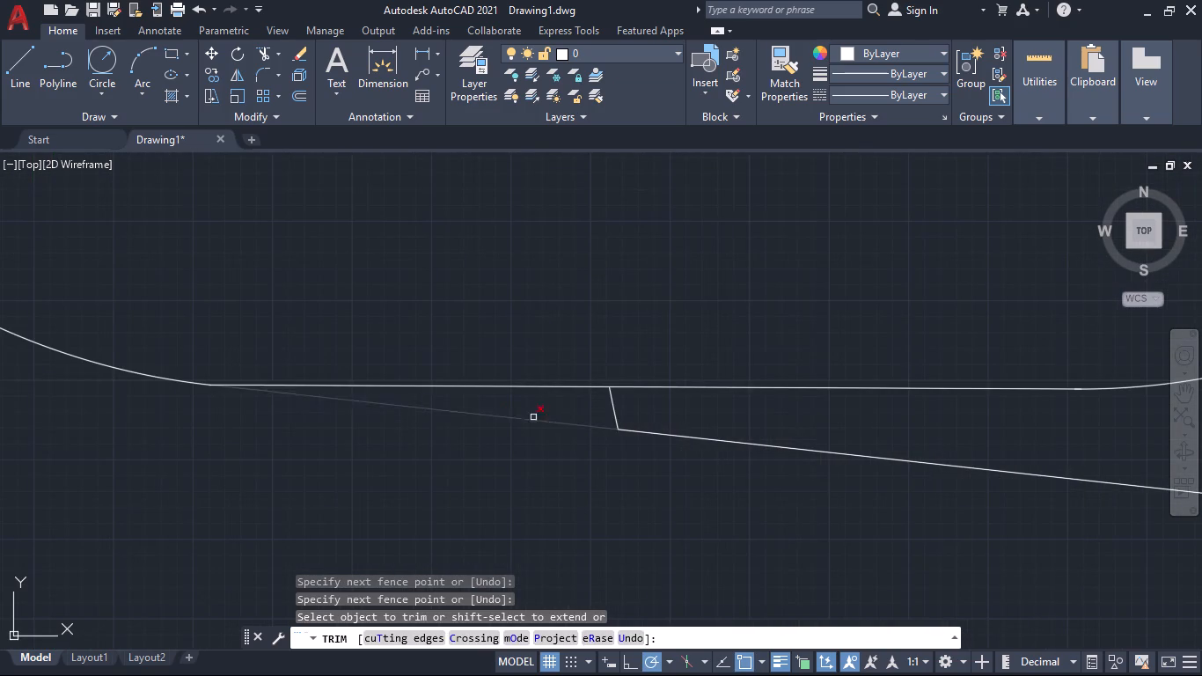
pyautogui.click(565, 409)
pyautogui.click(647, 412)
# Trim the dashed circle's segment between the outer slot's lower arc and the lower tangent line.
pyautogui.scroll(-2, 663, 492)
pyautogui.scroll(-2, 745, 534)
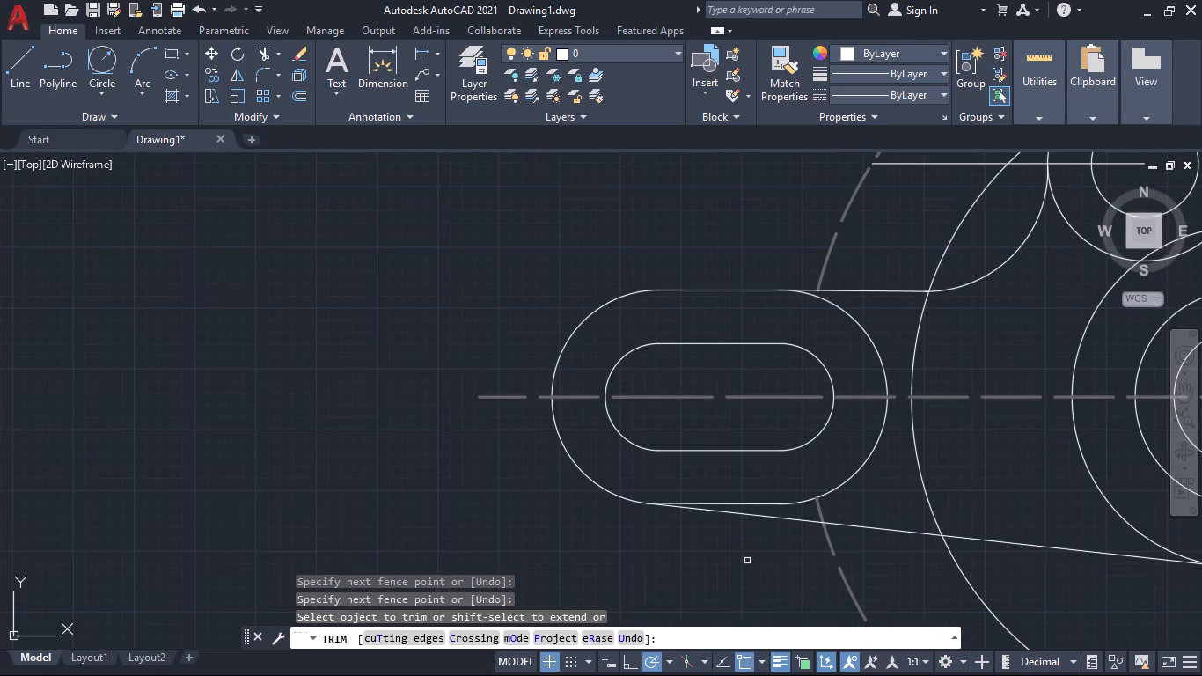
pyautogui.moveTo(747, 561); pyautogui.dragTo(563, 496, button='middle')
pyautogui.scroll(4, 626, 452)
pyautogui.click(624, 442)
pyautogui.click(783, 439)
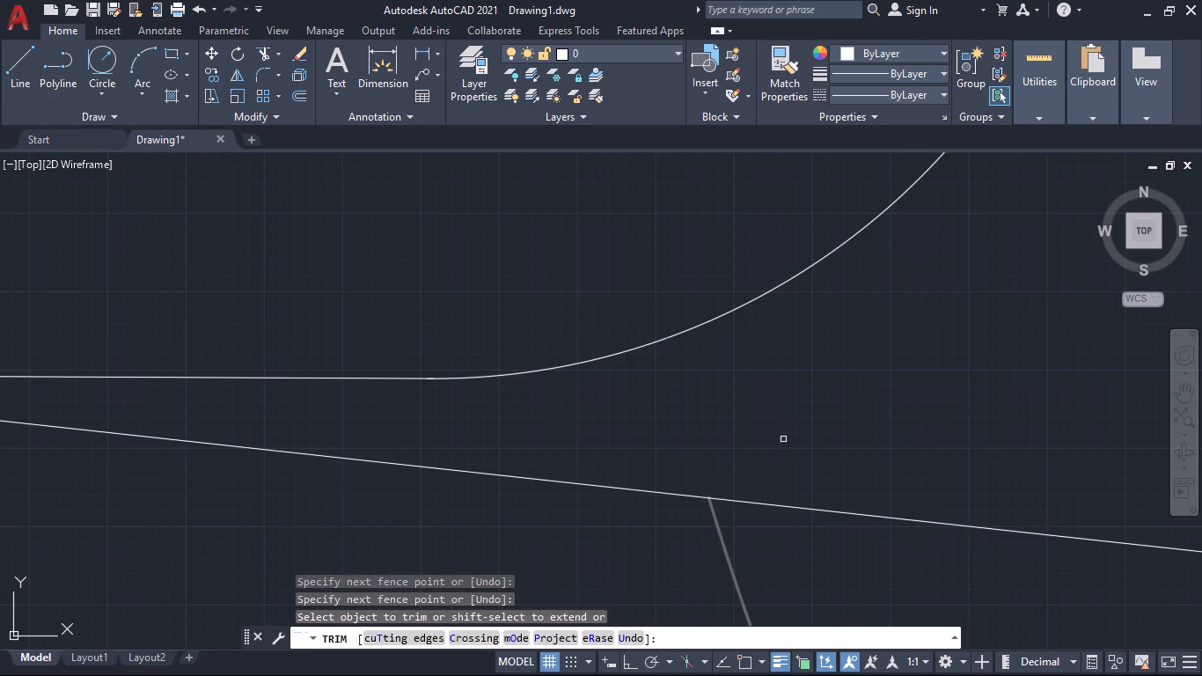
pyautogui.scroll(-3, 727, 461)
pyautogui.scroll(-1, 677, 522)
pyautogui.moveTo(677, 522); pyautogui.dragTo(509, 398, button='middle')
pyautogui.scroll(-2, 506, 423)
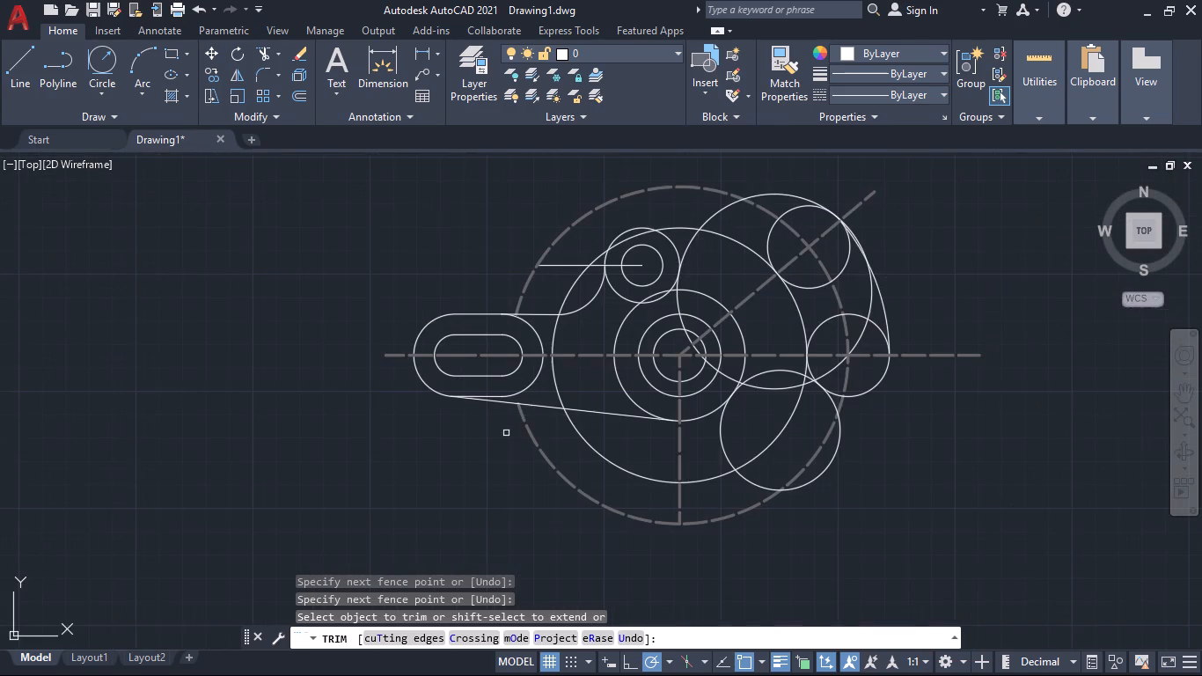
# Trim the dashed circle's lower arc back to the bottom construction circle and its upper-left arc back to the large upper circle.
pyautogui.moveTo(502, 463); pyautogui.dragTo(480, 460, button='middle')
pyautogui.click(509, 452)
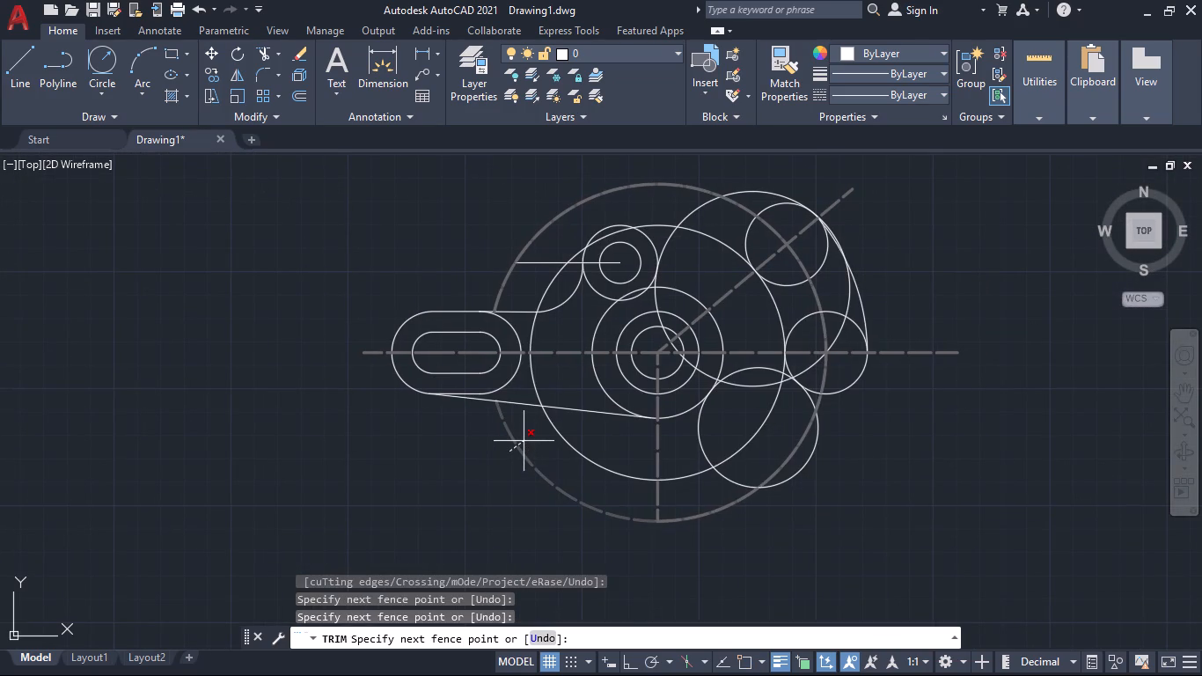
pyautogui.click(524, 441)
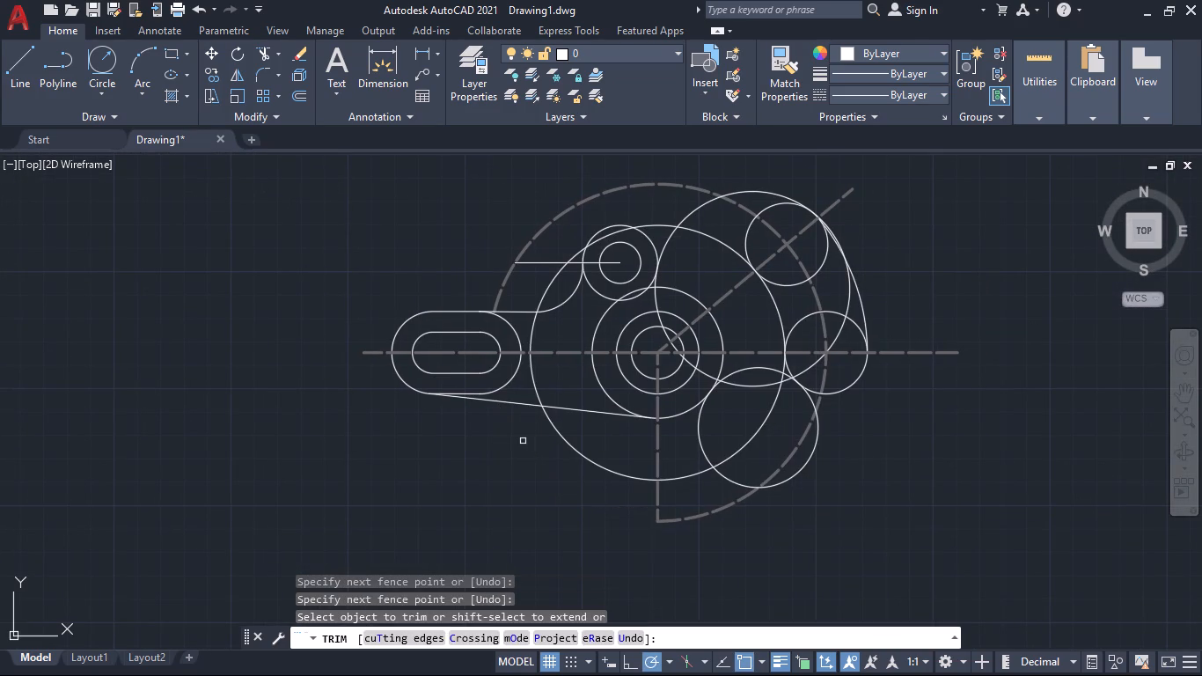
pyautogui.click(700, 501)
pyautogui.click(725, 531)
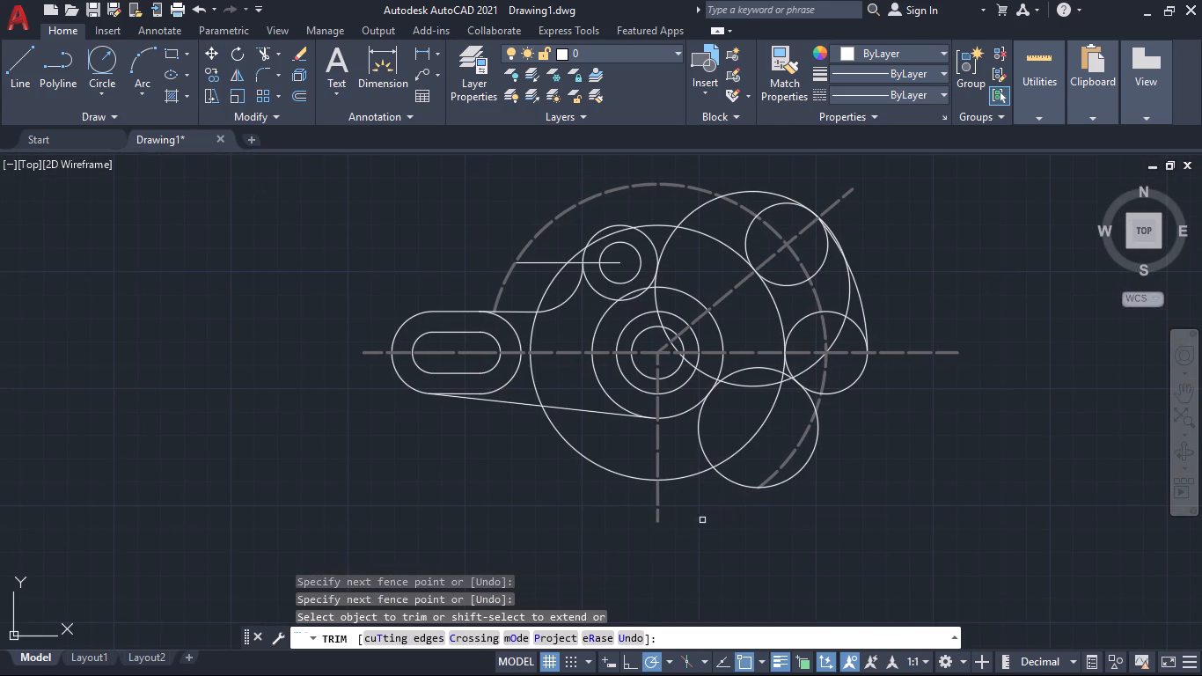
pyautogui.click(521, 292)
pyautogui.click(492, 271)
pyautogui.click(524, 239)
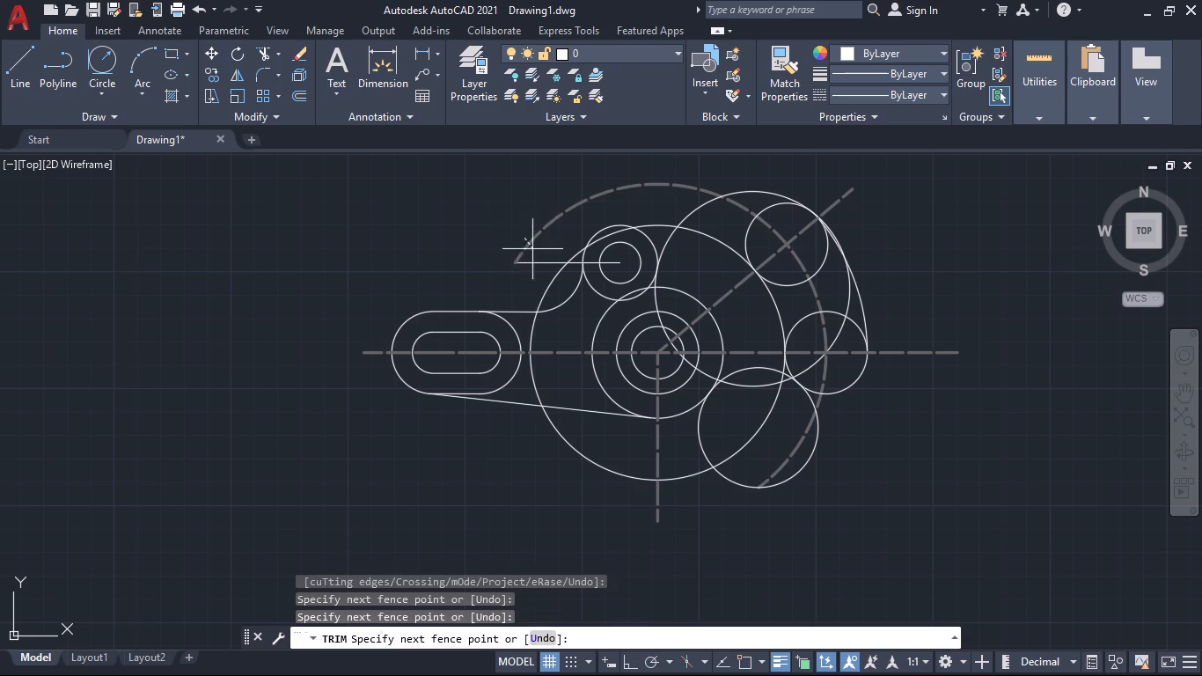
pyautogui.click(538, 271)
# Trim away the horizontal construction line running through the small upper boss circles to their centre.
pyautogui.scroll(3, 571, 271)
pyautogui.click(583, 254)
pyautogui.click(590, 226)
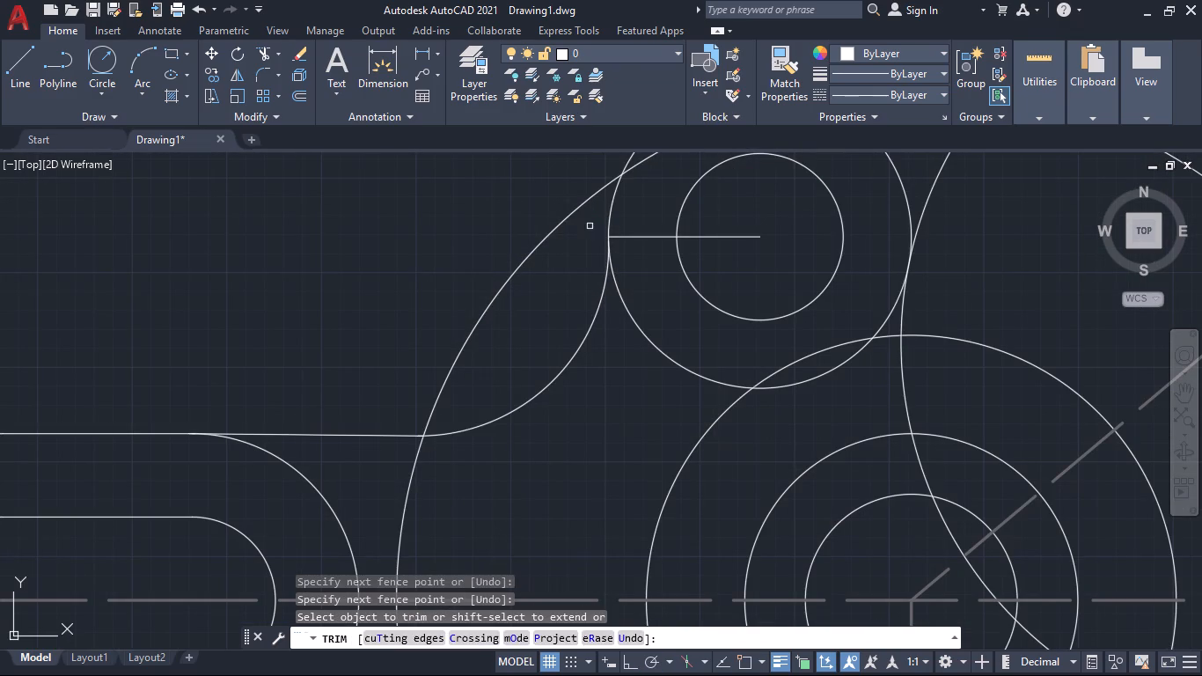
pyautogui.click(654, 222)
pyautogui.click(654, 264)
pyautogui.click(714, 224)
pyautogui.click(732, 267)
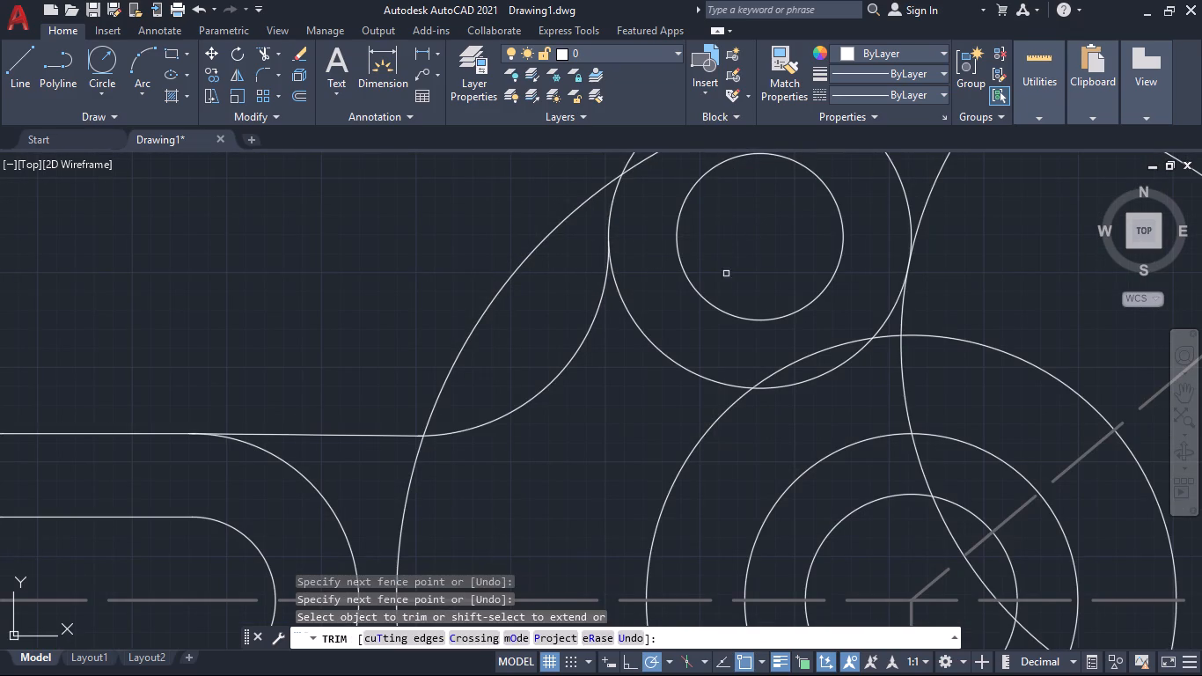
# Trim the large solid hub-centred circle from the small boss around its left and lower arcs, including its piece inside the bottom circle.
pyautogui.scroll(-3, 713, 320)
pyautogui.moveTo(663, 374); pyautogui.dragTo(524, 383, button='middle')
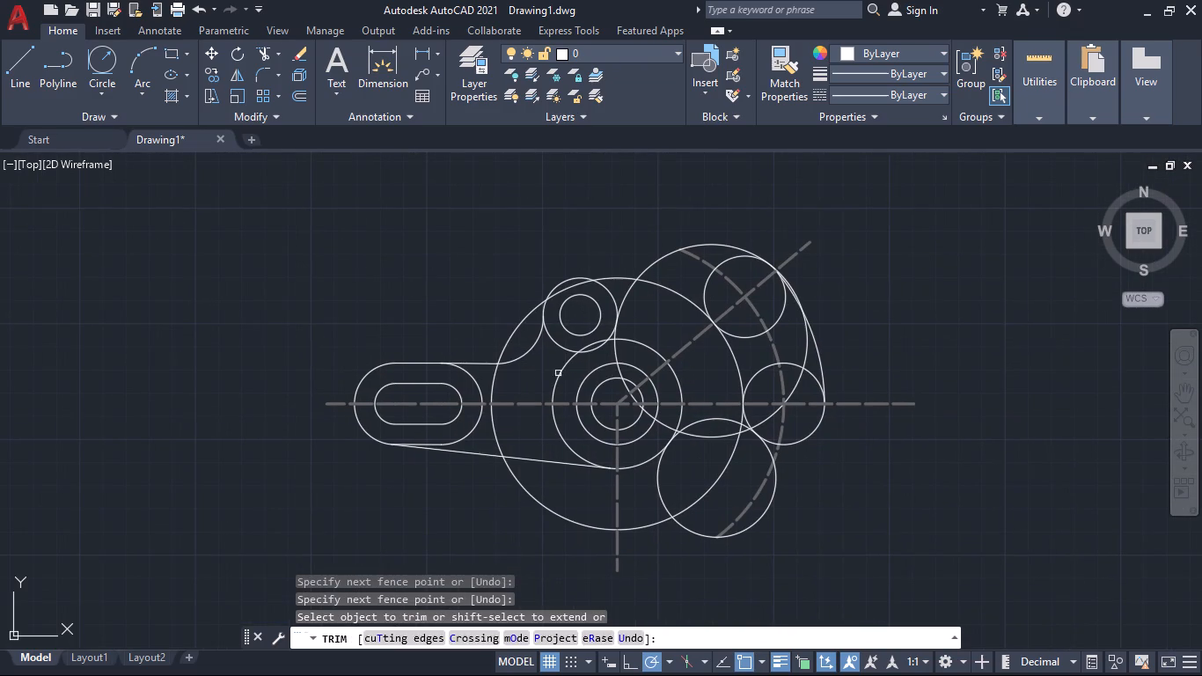
pyautogui.click(531, 340)
pyautogui.click(502, 321)
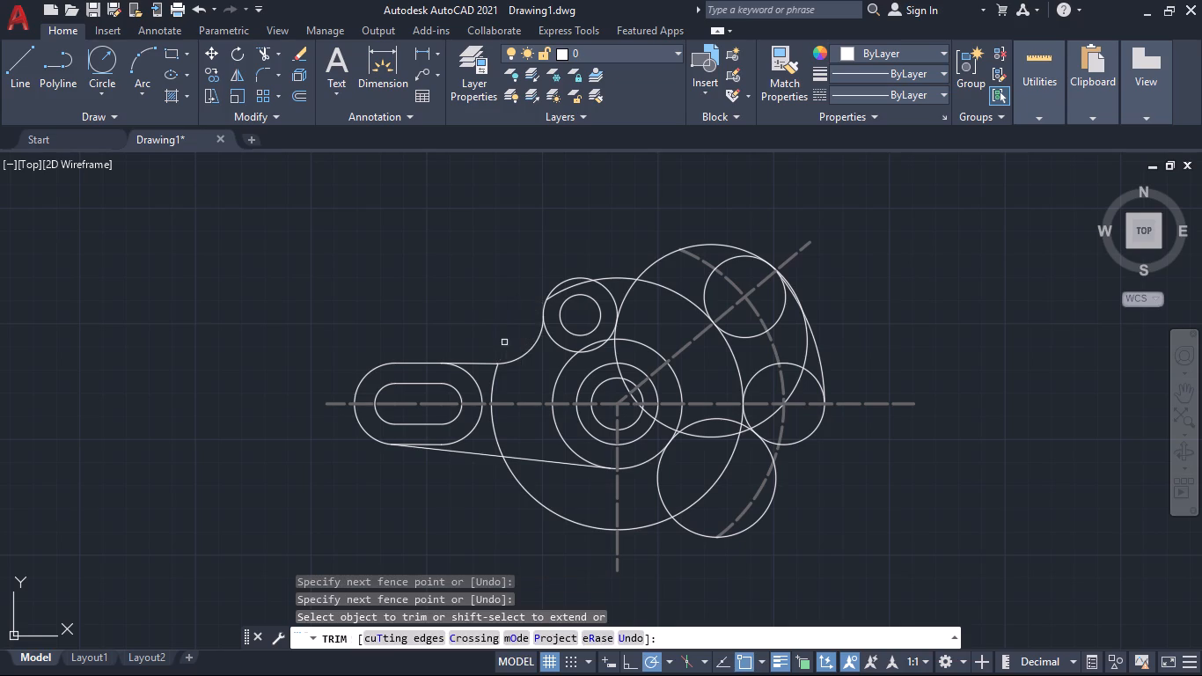
pyautogui.doubleClick(502, 383)
pyautogui.click(489, 380)
pyautogui.click(493, 433)
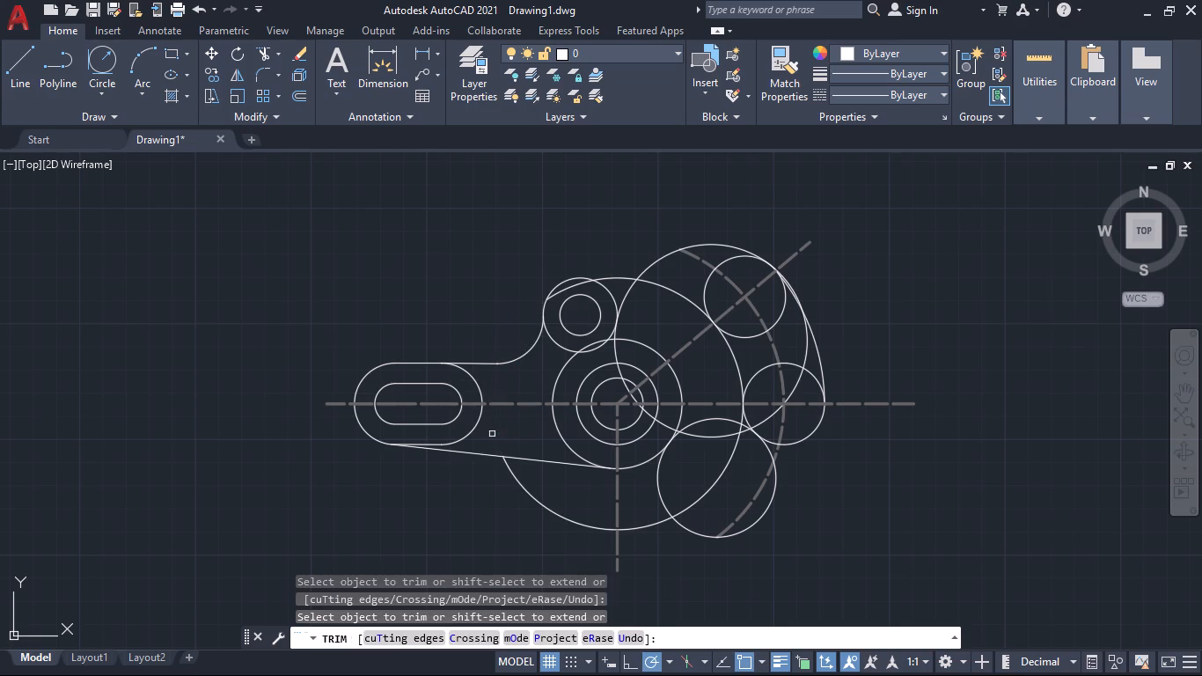
pyautogui.click(509, 469)
pyautogui.click(649, 525)
pyautogui.click(710, 486)
# Trim the bottom construction circle to leave only the concave arc between the outer hub circle and the right-hand end circle.
pyautogui.click(649, 495)
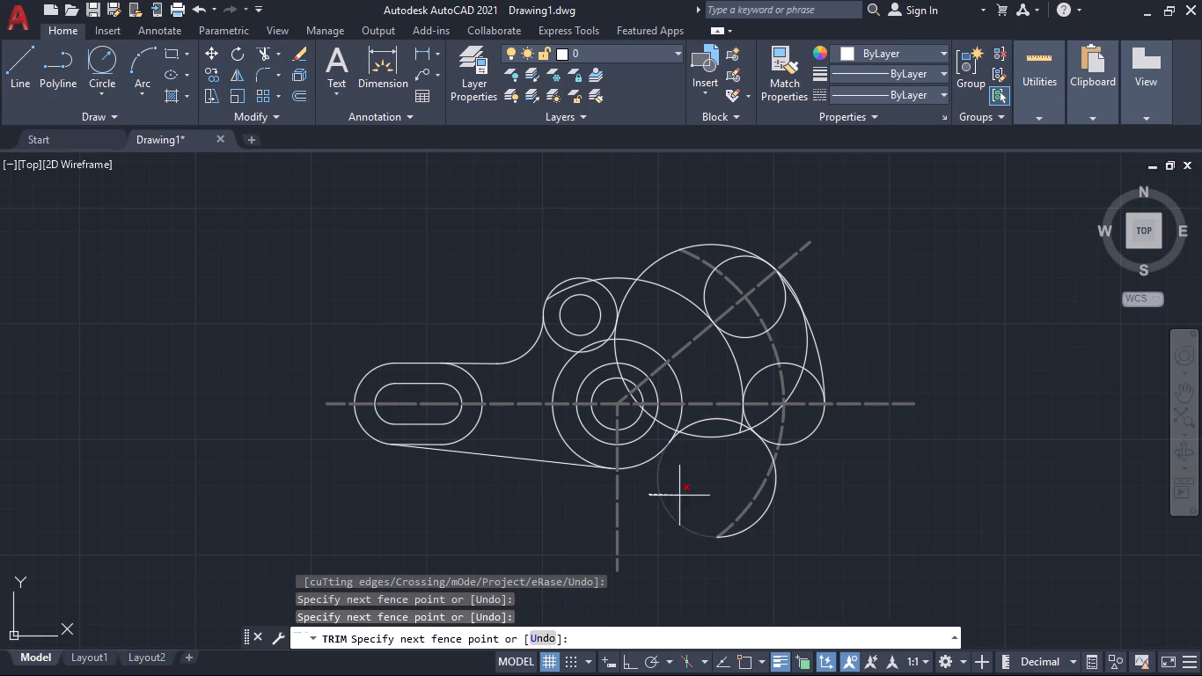
pyautogui.click(844, 499)
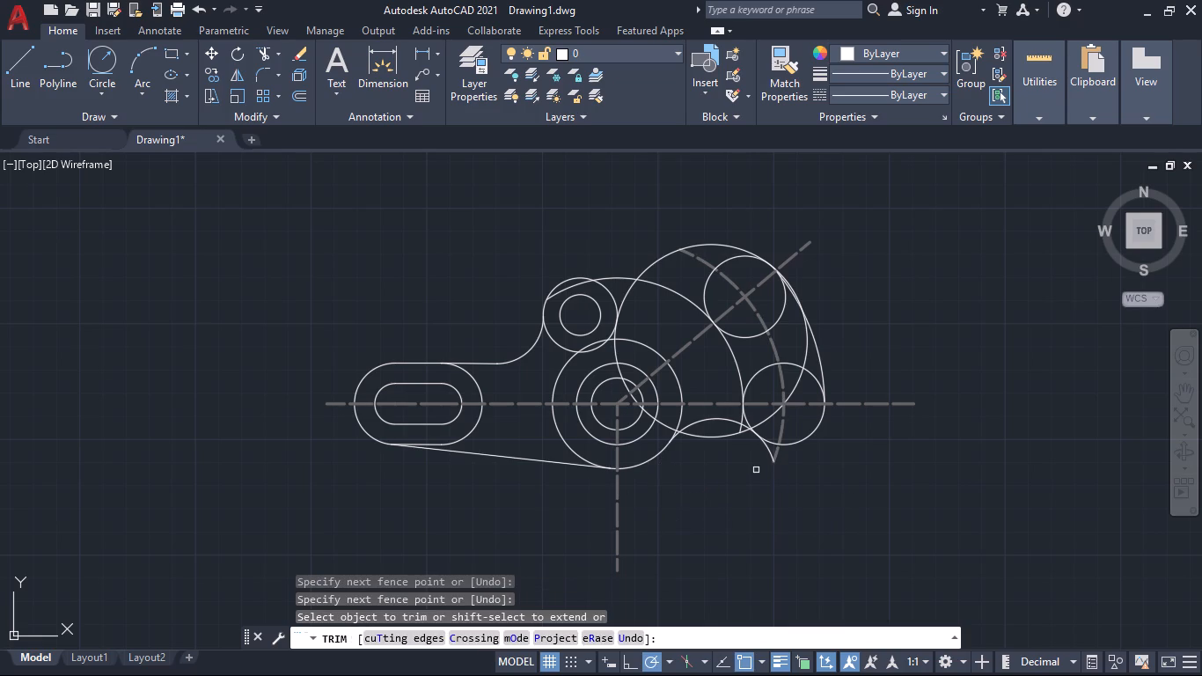
pyautogui.scroll(2, 758, 460)
pyautogui.click(785, 434)
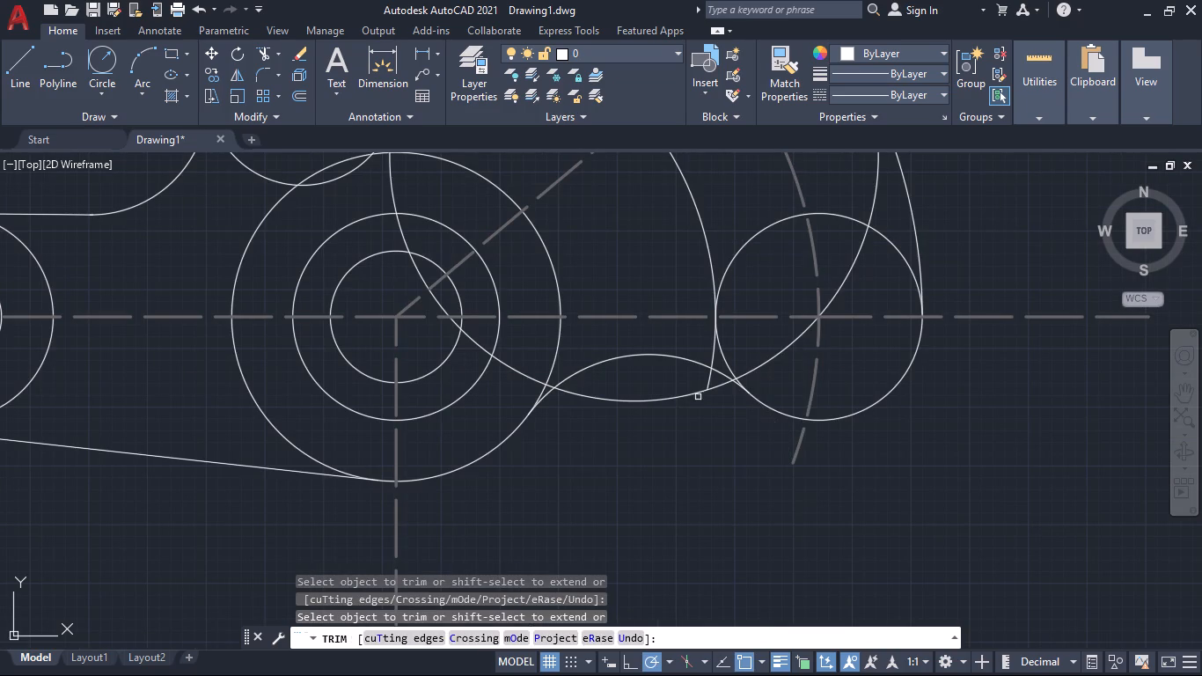
# Trim the hub-centred arc's end and the large upper circle's bottom arc that extend below the concave connecting arc.
pyautogui.moveTo(717, 430); pyautogui.dragTo(744, 533, button='middle')
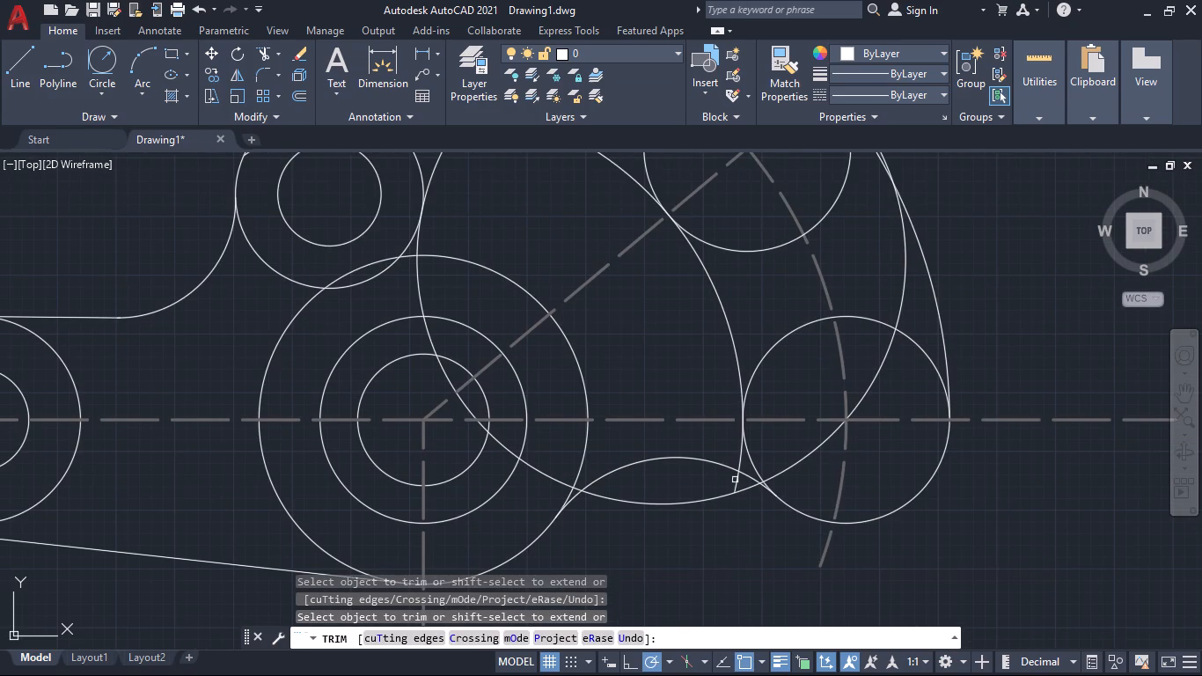
pyautogui.click(737, 480)
pyautogui.click(737, 487)
pyautogui.click(744, 496)
pyautogui.scroll(6, 749, 490)
pyautogui.click(795, 433)
pyautogui.click(814, 459)
pyautogui.scroll(-2, 692, 481)
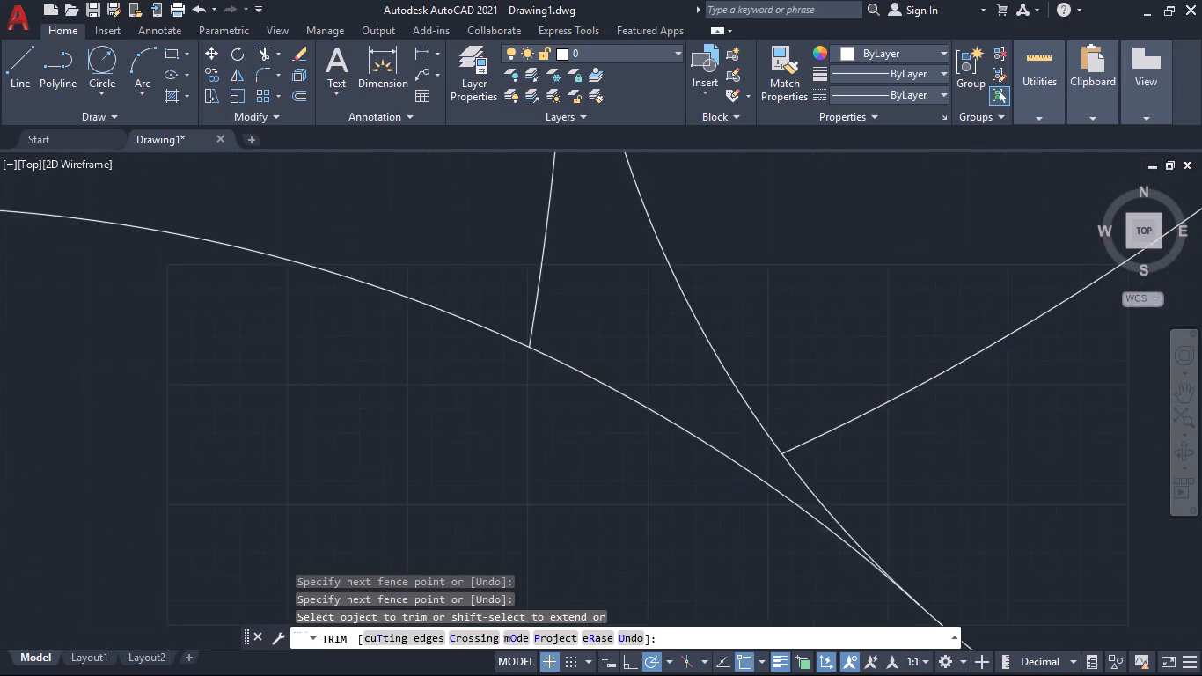
pyautogui.scroll(-5, 682, 487)
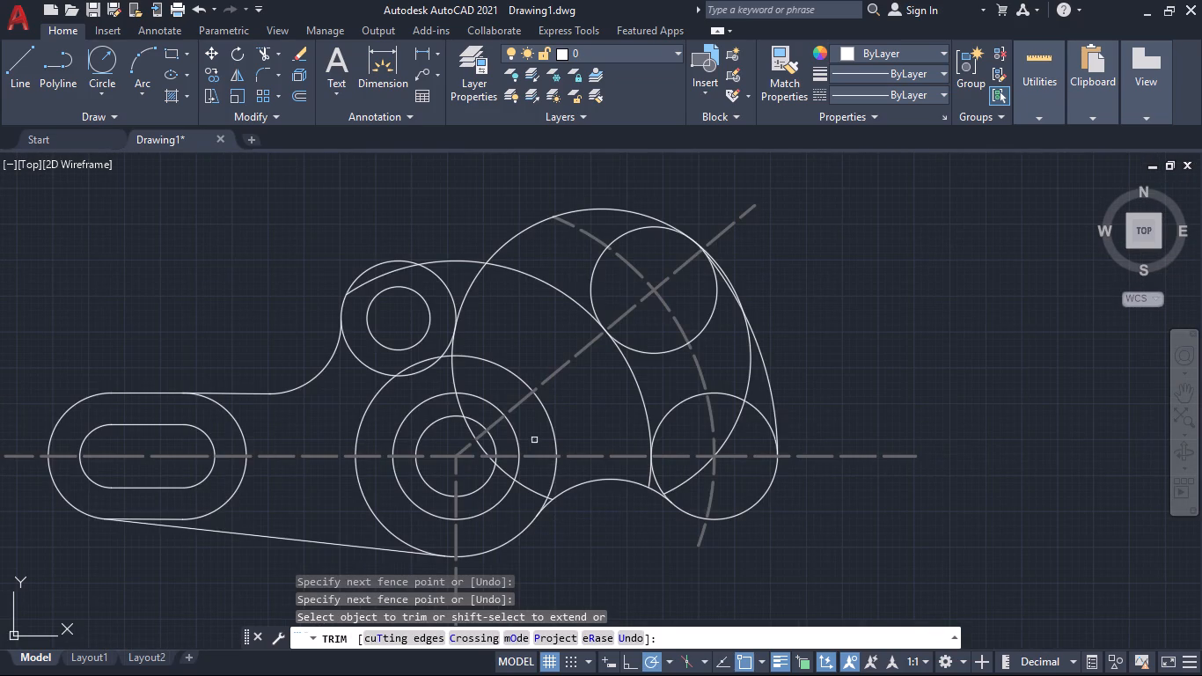
# Trim the large upper circle's lower portion crossing the concentric hub circles, from the outer hub circle into the innermost one.
pyautogui.scroll(2, 533, 503)
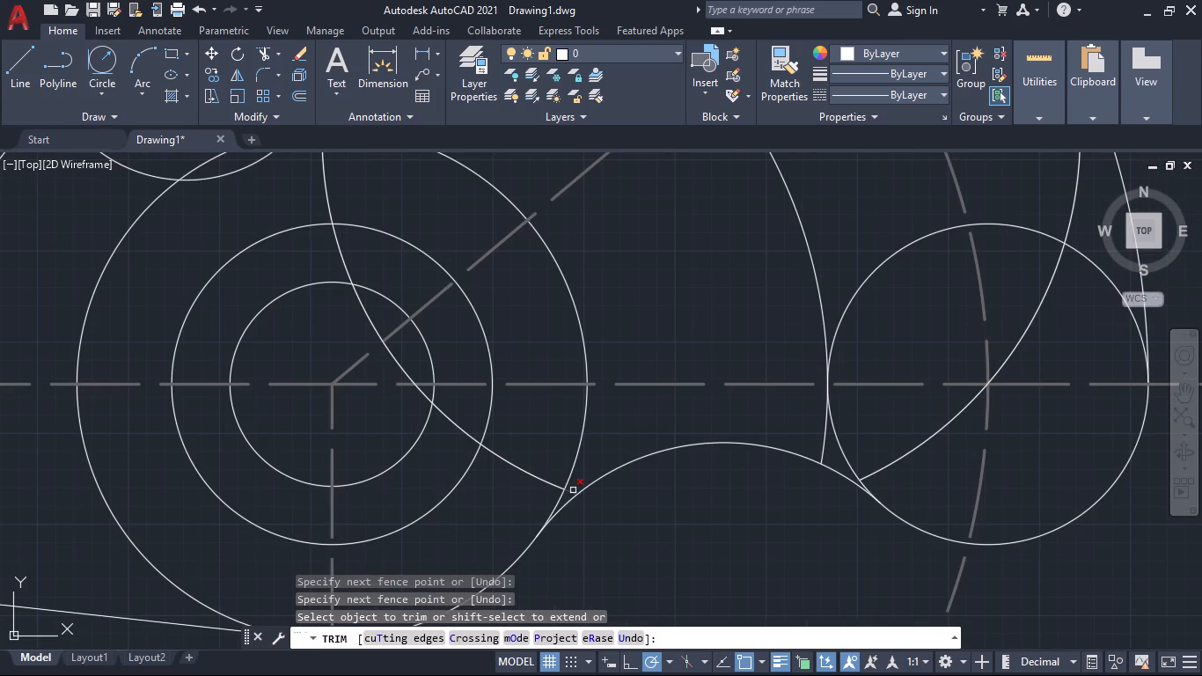
pyautogui.click(573, 490)
pyautogui.click(534, 478)
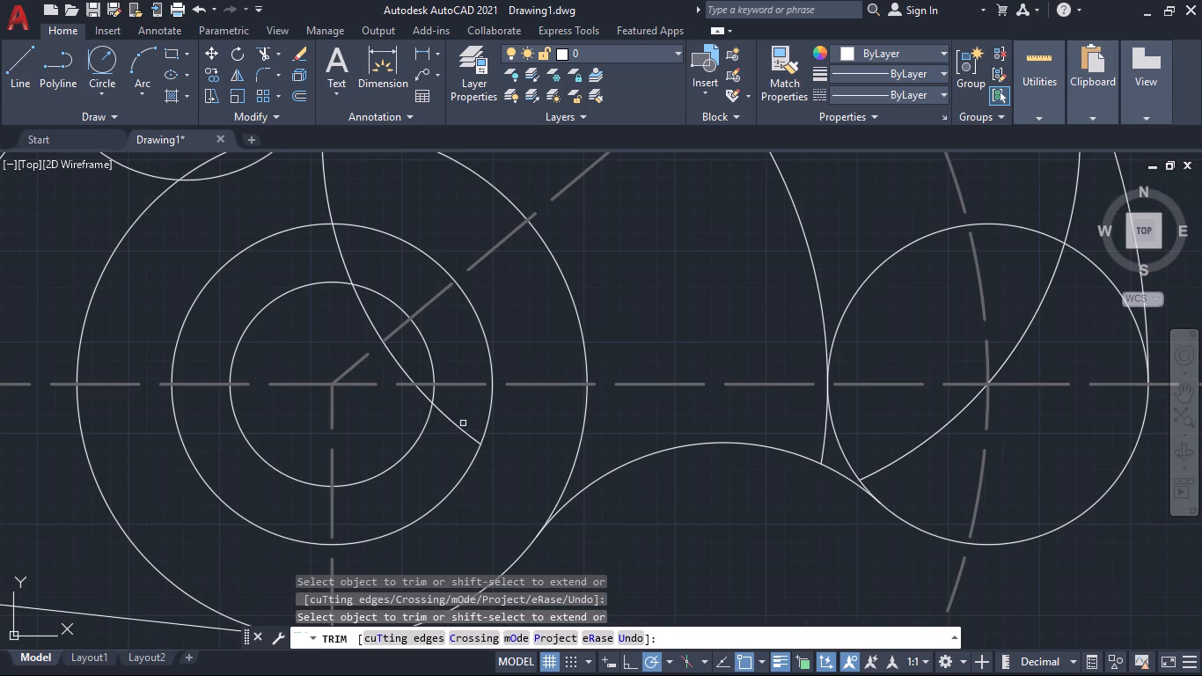
pyautogui.click(458, 423)
pyautogui.click(423, 394)
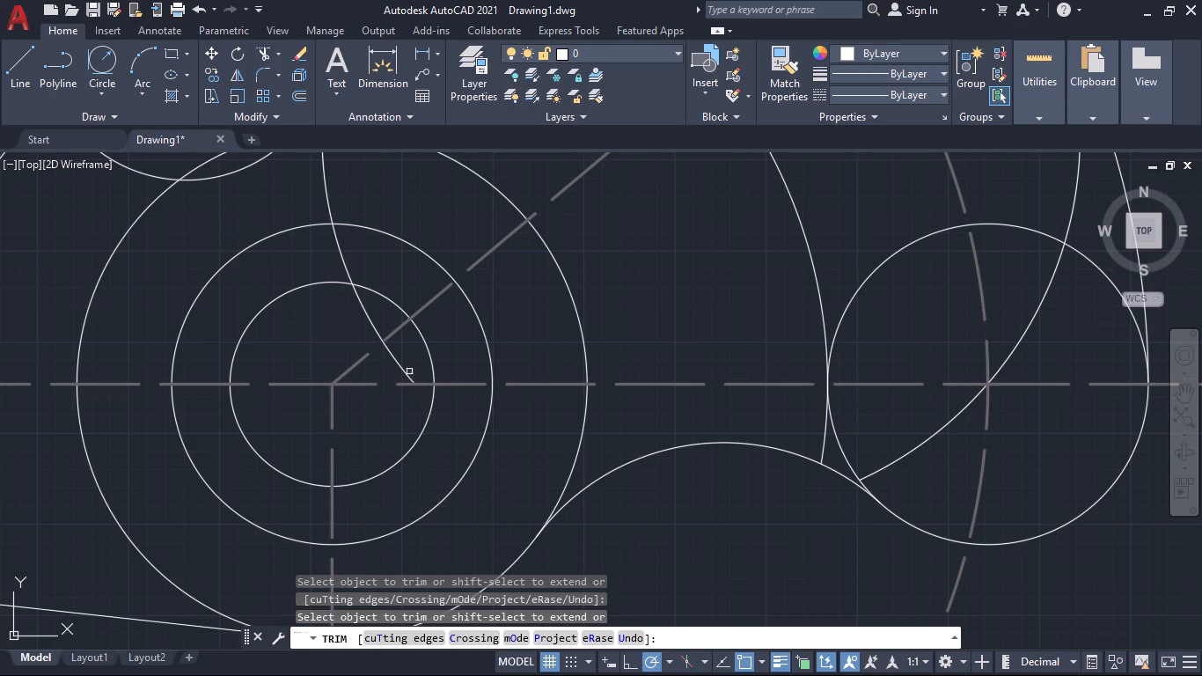
pyautogui.click(402, 366)
pyautogui.click(371, 323)
pyautogui.scroll(-2, 518, 440)
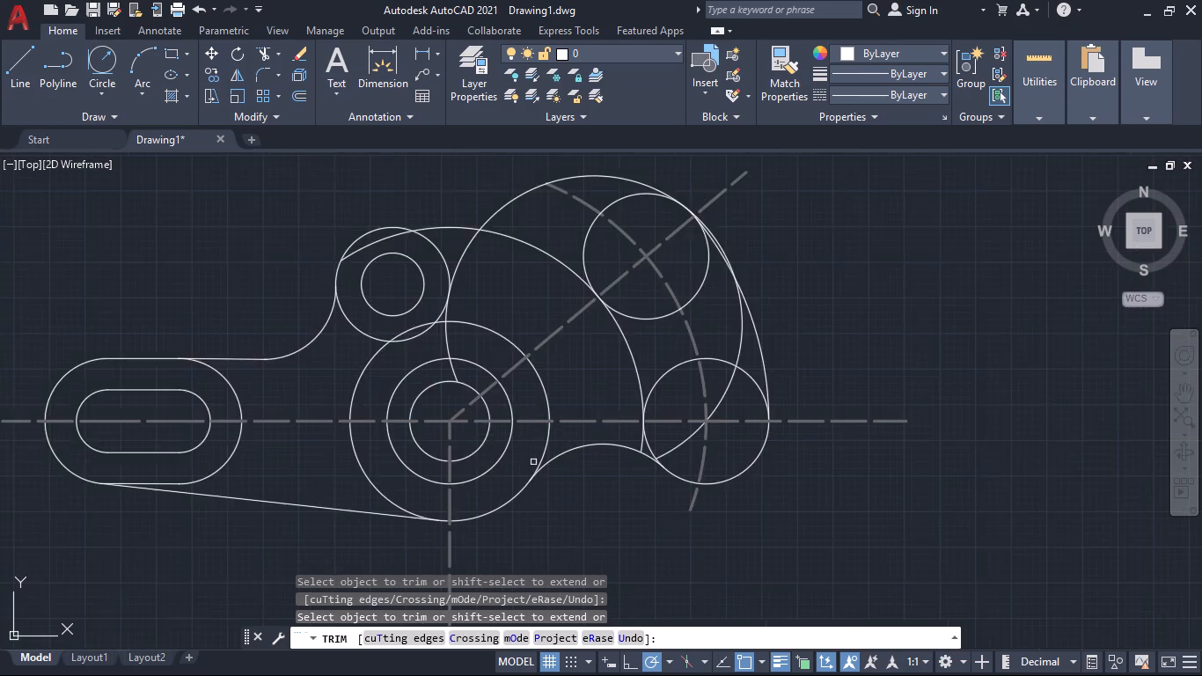
# Trim the outer hub circle's left, upper and right arcs, leaving its lower arc between the tangent line and the concave arc.
pyautogui.scroll(-1, 537, 468)
pyautogui.moveTo(570, 518); pyautogui.dragTo(636, 566, button='middle')
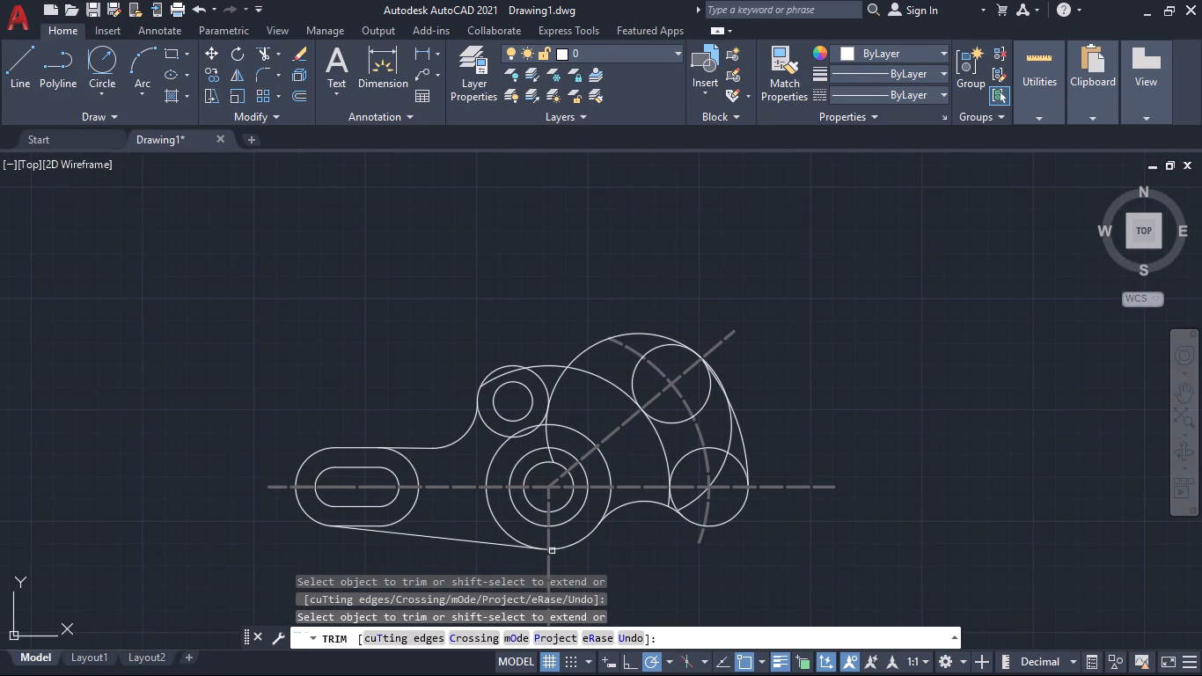
pyautogui.click(512, 535)
pyautogui.click(497, 449)
pyautogui.scroll(4, 521, 436)
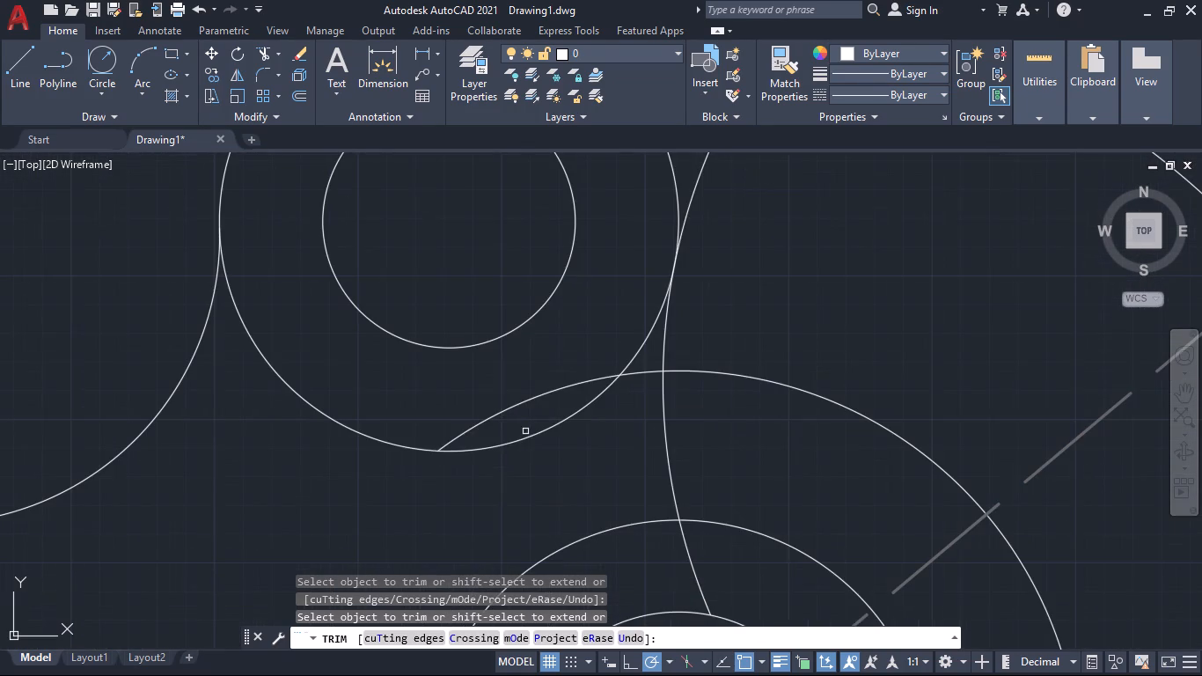
pyautogui.click(536, 399)
pyautogui.click(641, 378)
pyautogui.click(649, 369)
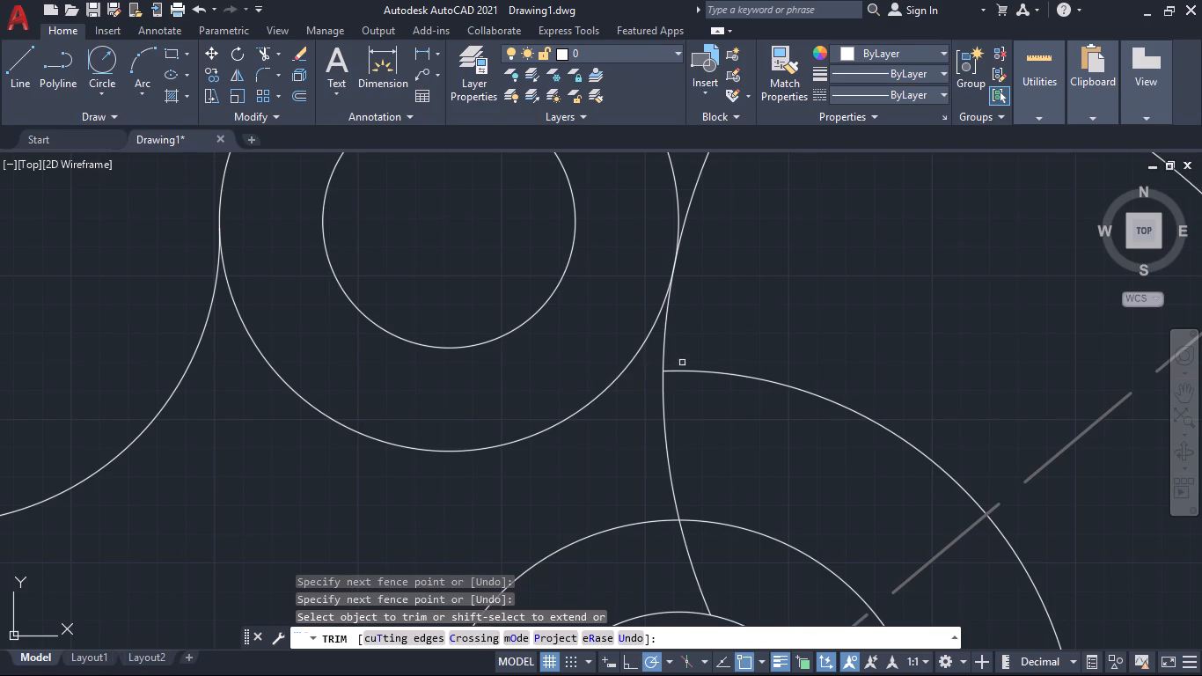
pyautogui.click(708, 377)
pyautogui.click(878, 387)
pyautogui.scroll(-2, 879, 402)
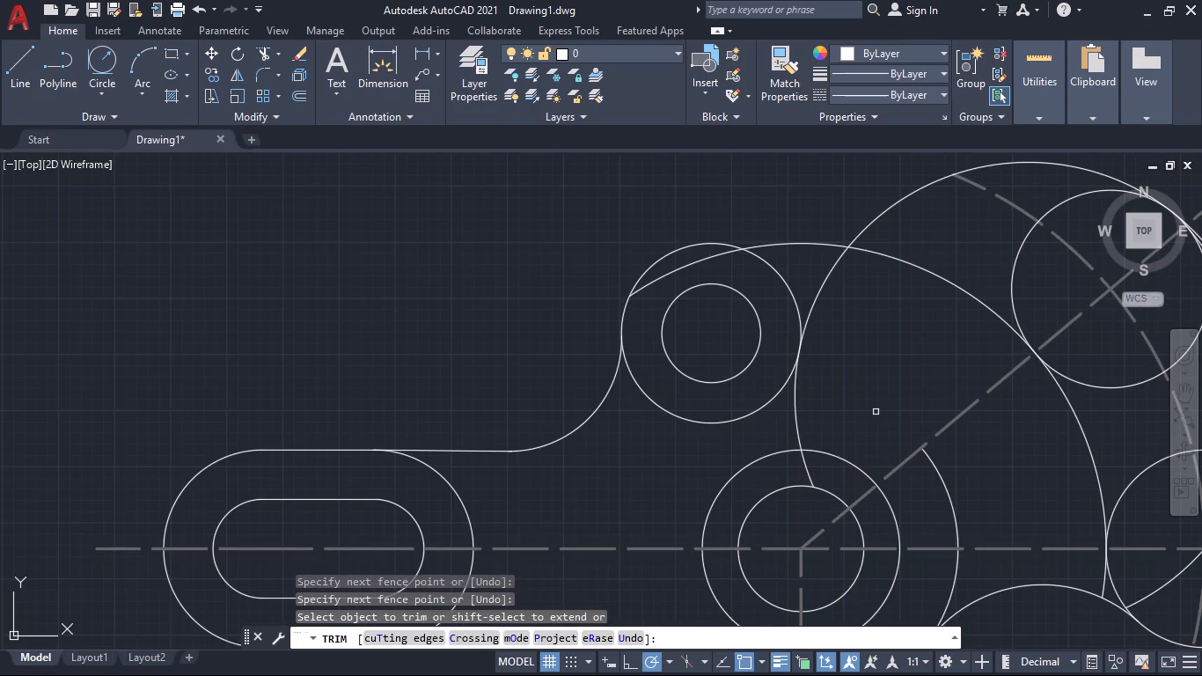
pyautogui.scroll(-1, 875, 412)
pyautogui.click(912, 480)
pyautogui.click(942, 478)
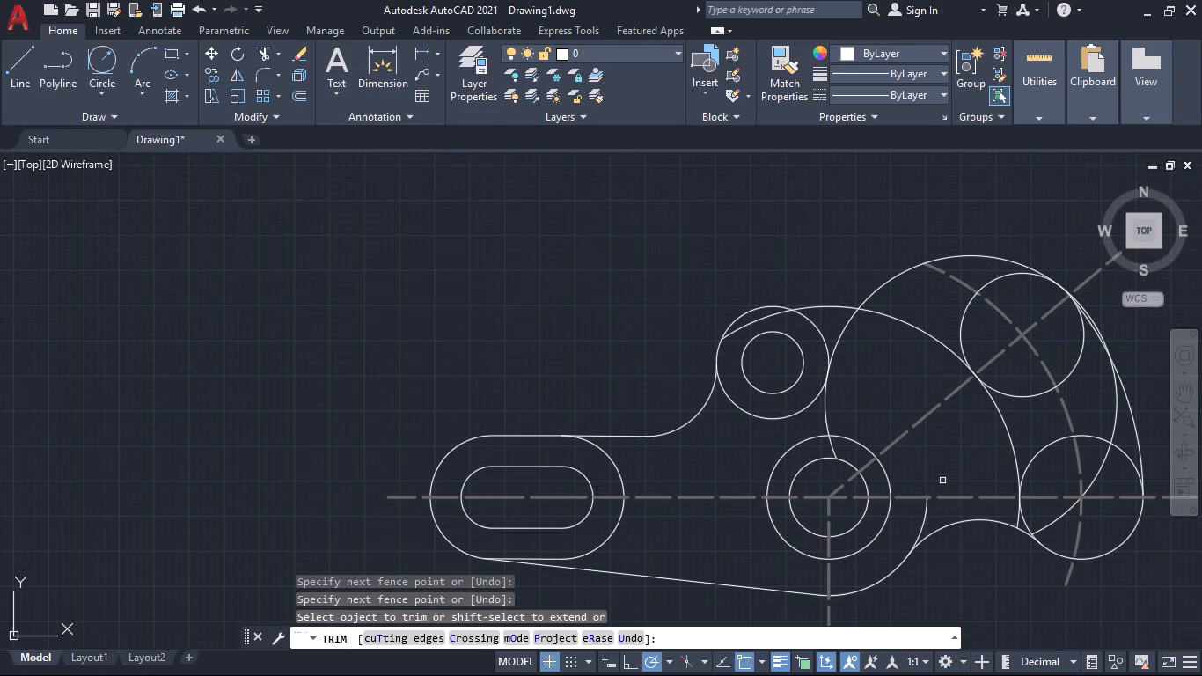
pyautogui.click(928, 523)
pyautogui.click(907, 520)
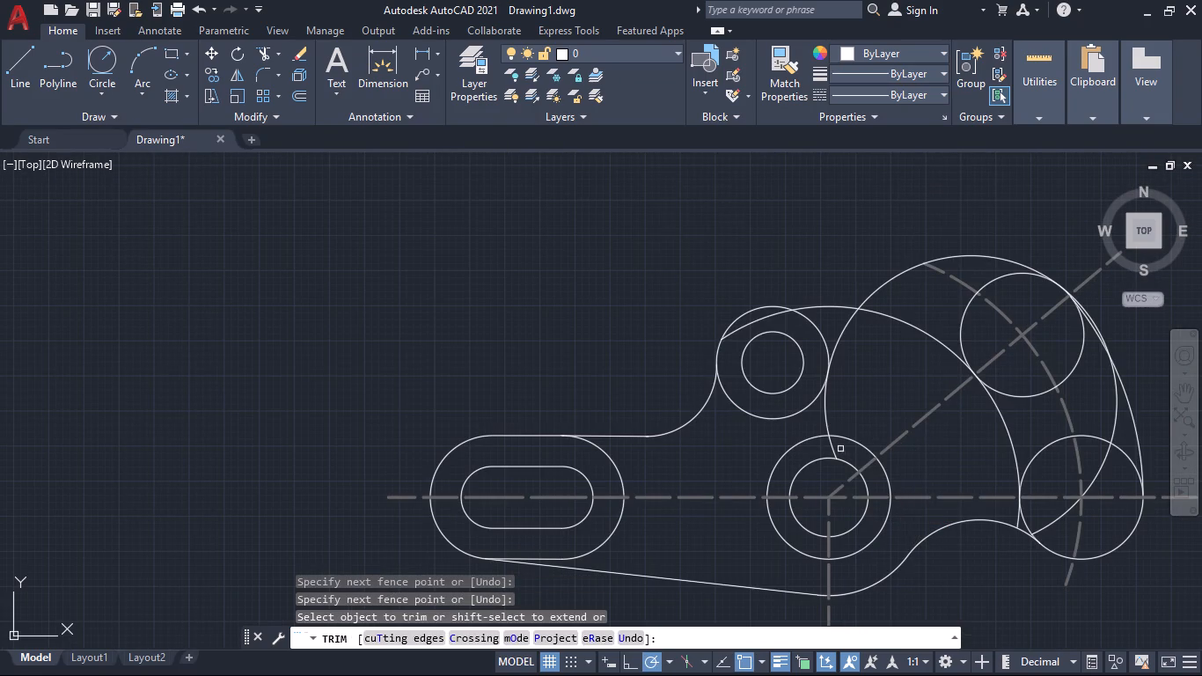
# Trim the large upper circle's leftover arc between the small boss circle and the innermost hub circle.
pyautogui.scroll(2, 840, 449)
pyautogui.click(840, 455)
pyautogui.click(810, 450)
pyautogui.click(852, 349)
pyautogui.click(771, 380)
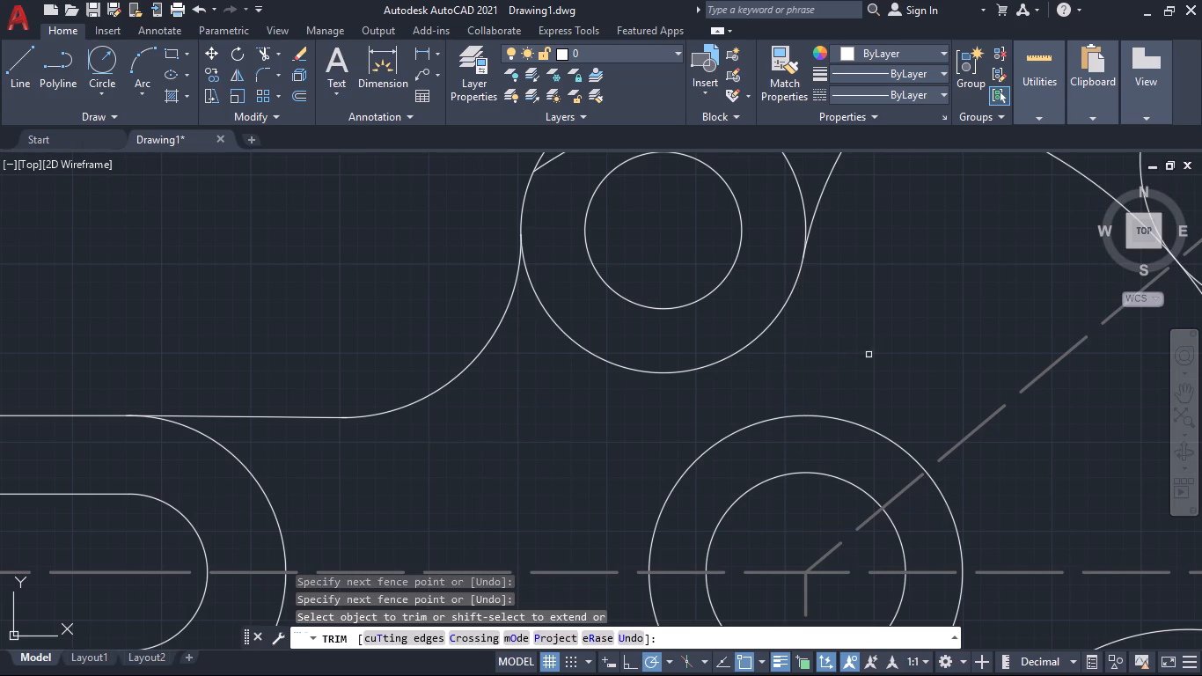
# Trim the hub-centred arc inside the small boss's outer circle and between the boss and the large upper arc.
pyautogui.scroll(-3, 872, 349)
pyautogui.moveTo(895, 346); pyautogui.dragTo(819, 463, button='middle')
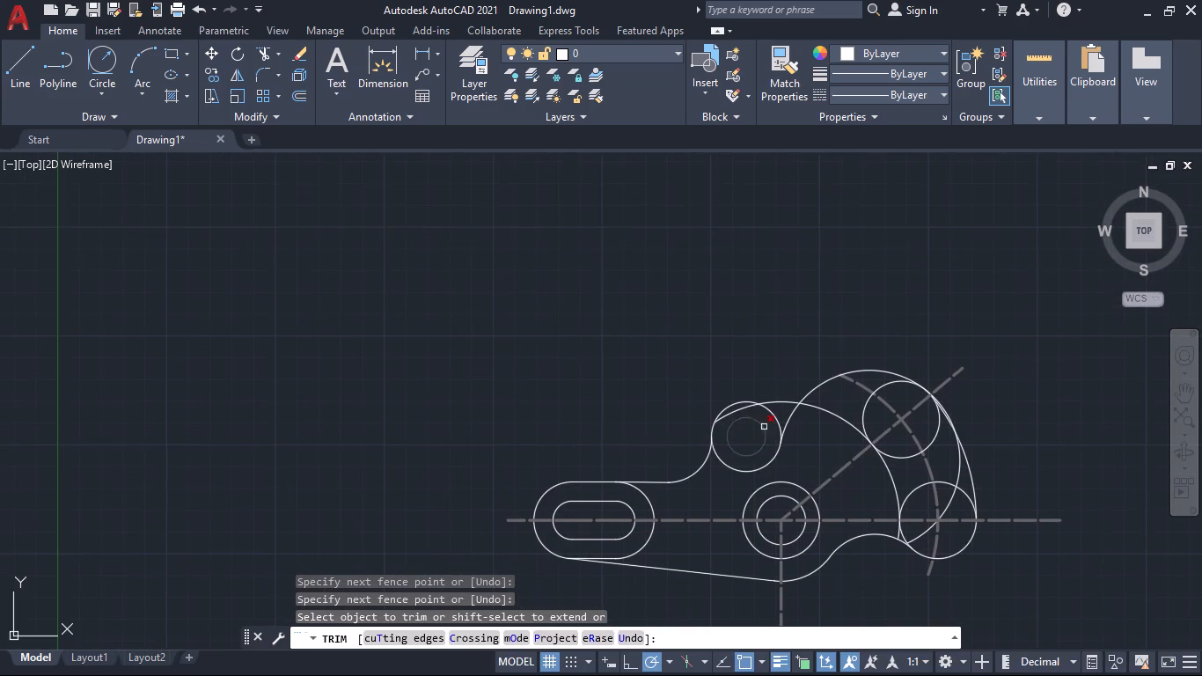
pyautogui.scroll(3, 736, 408)
pyautogui.click(746, 418)
pyautogui.click(882, 393)
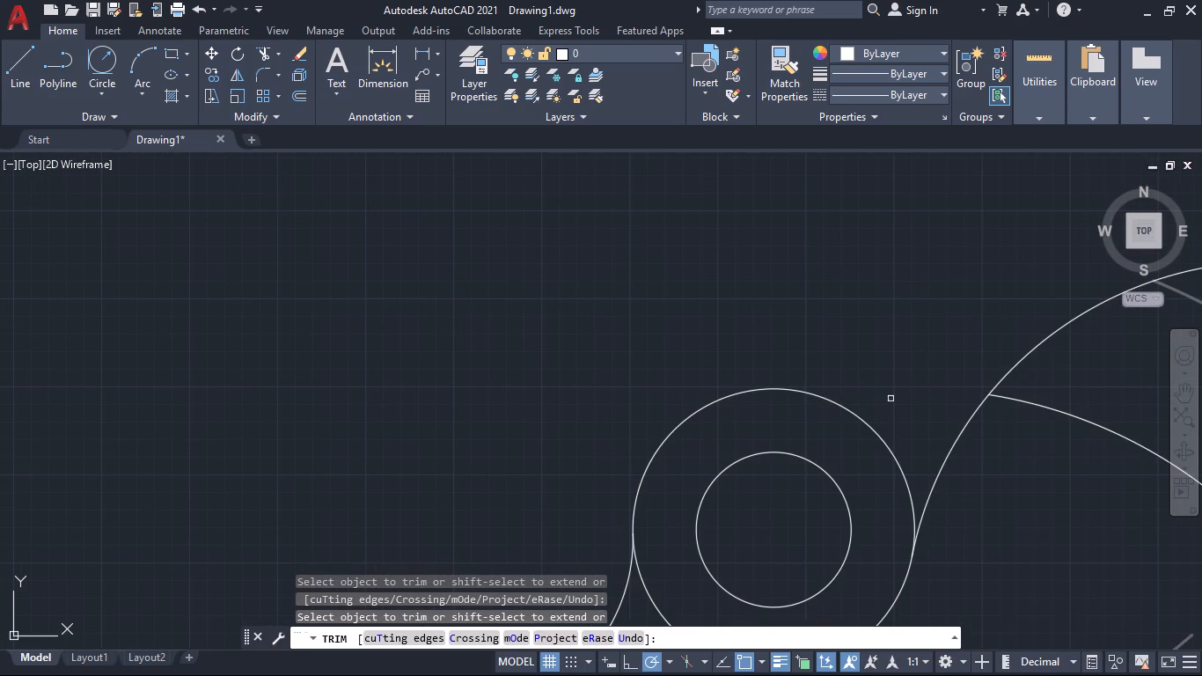
# Trim the hub-centred arc from the large upper arc to the upper end circle, and between the two right-hand end circles.
pyautogui.scroll(-3, 955, 445)
pyautogui.moveTo(981, 473); pyautogui.dragTo(764, 470, button='middle')
pyautogui.click(777, 460)
pyautogui.click(789, 434)
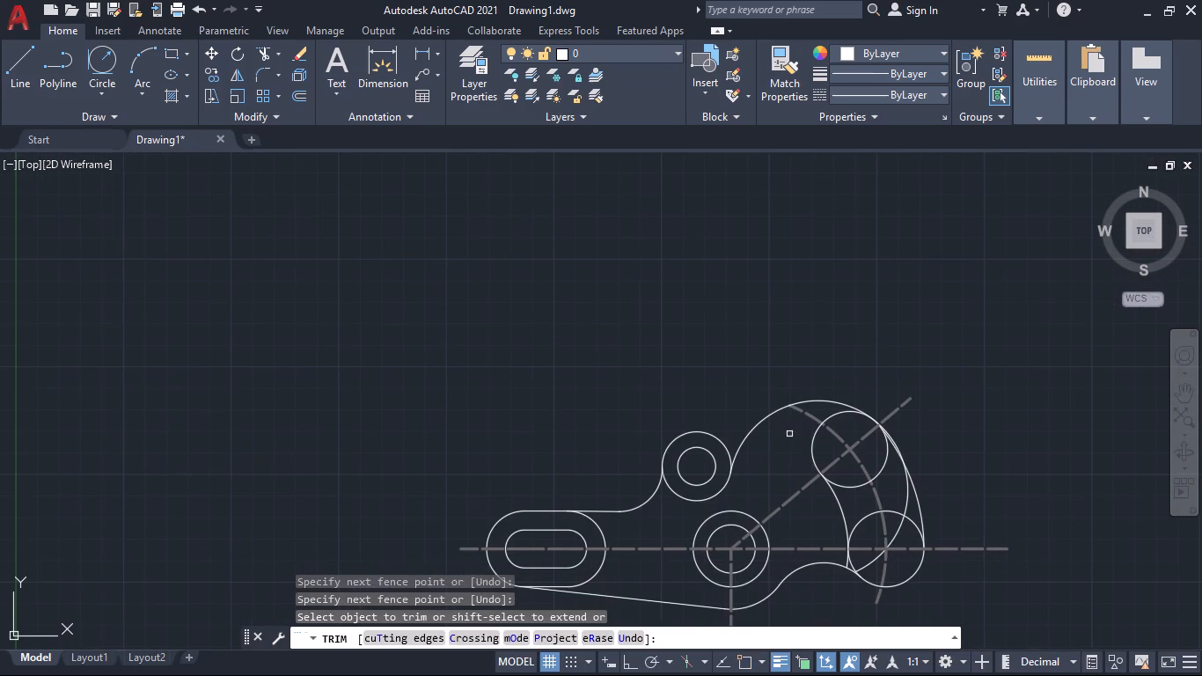
pyautogui.moveTo(771, 466); pyautogui.dragTo(714, 375, button='middle')
pyautogui.click(771, 427)
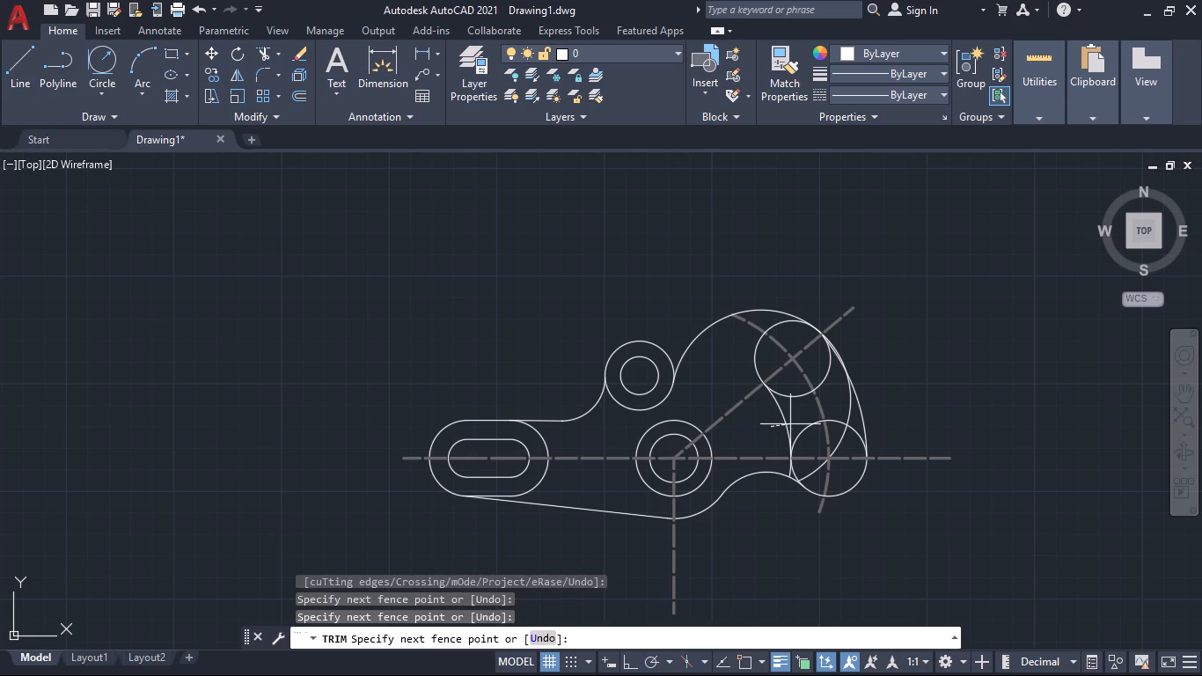
pyautogui.click(795, 423)
# Trim the hub-centred arc's leftover piece between the right-hand end circle and the concave connecting arc.
pyautogui.moveTo(764, 430); pyautogui.dragTo(751, 413, button='middle')
pyautogui.scroll(3, 757, 422)
pyautogui.moveTo(780, 334); pyautogui.dragTo(781, 340, button='middle')
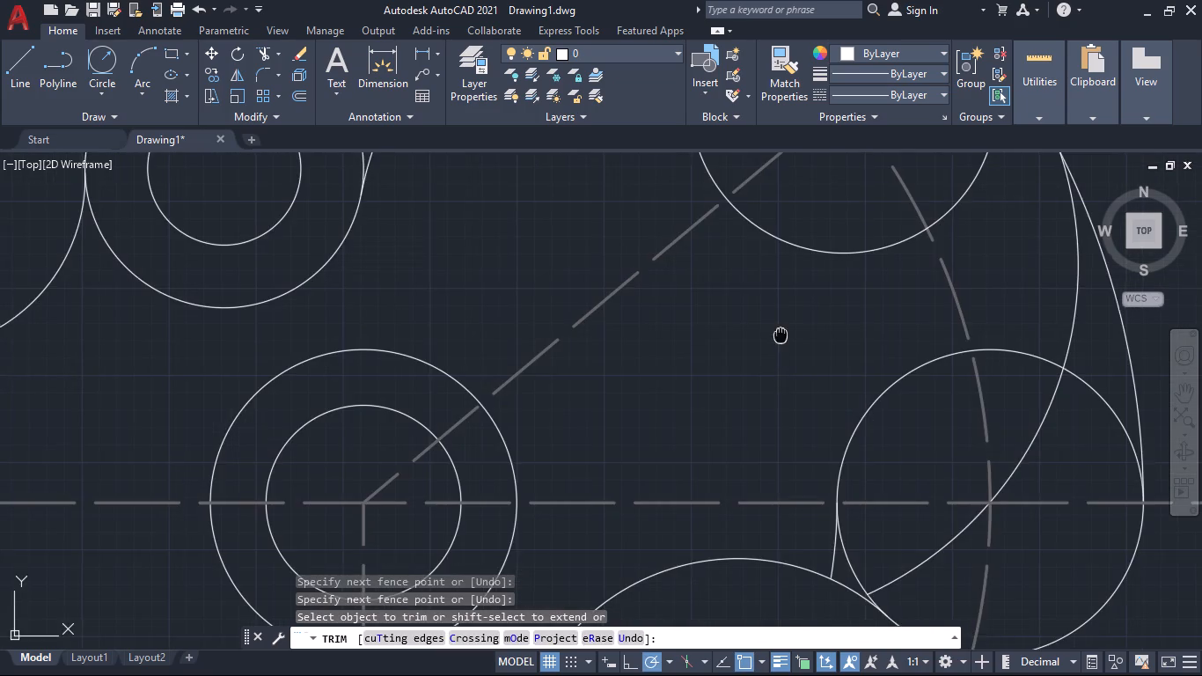
pyautogui.moveTo(781, 340); pyautogui.dragTo(769, 332, button='middle')
pyautogui.scroll(-2, 751, 346)
pyautogui.scroll(5, 788, 433)
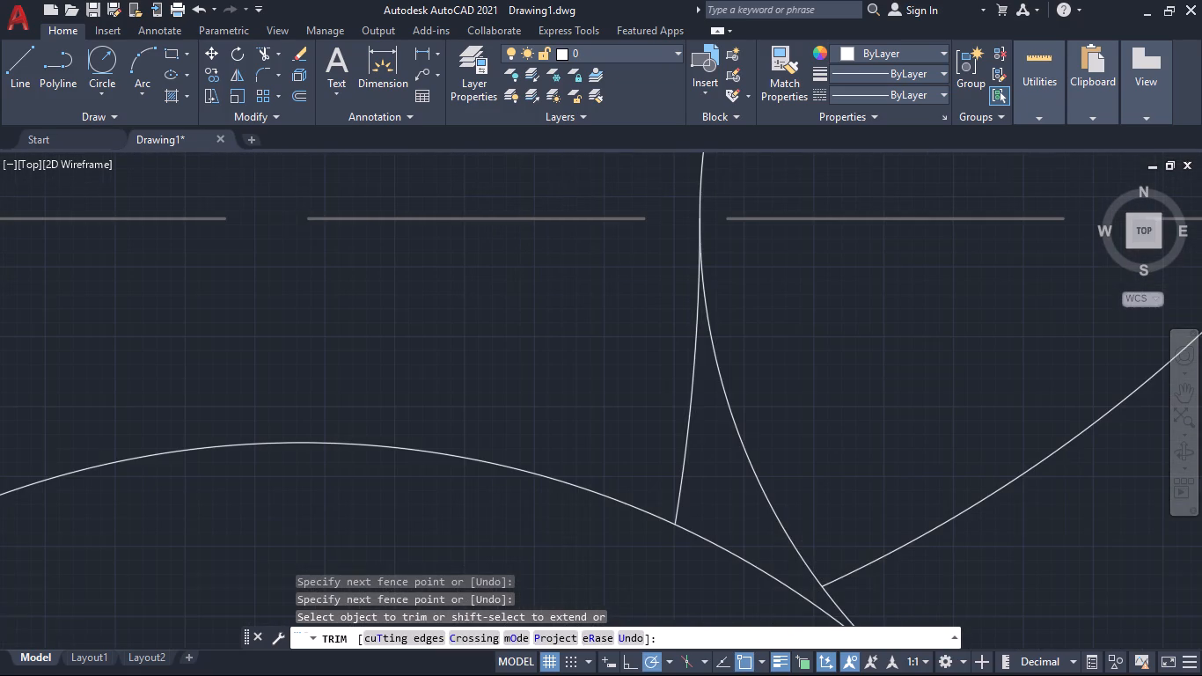
pyautogui.click(673, 398)
pyautogui.click(701, 441)
pyautogui.scroll(-1, 666, 414)
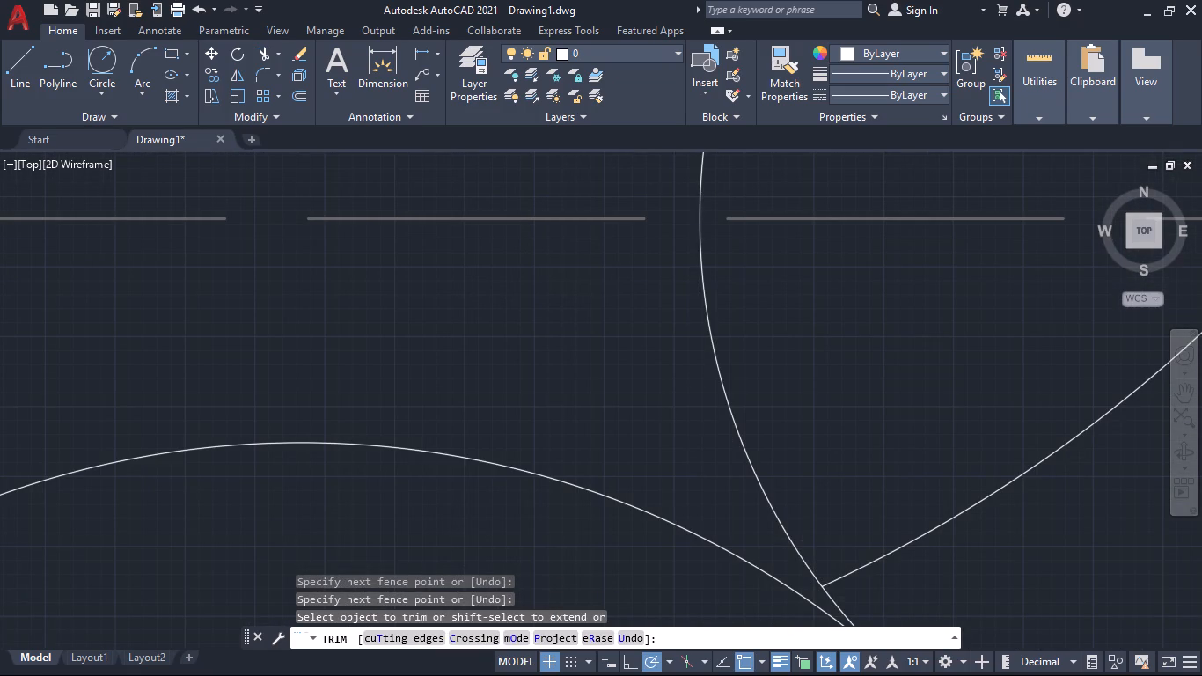
# Undo the recent trims back to the point where the lower tangent circle and the large upper circle are both whole.
pyautogui.scroll(-4, 666, 414)
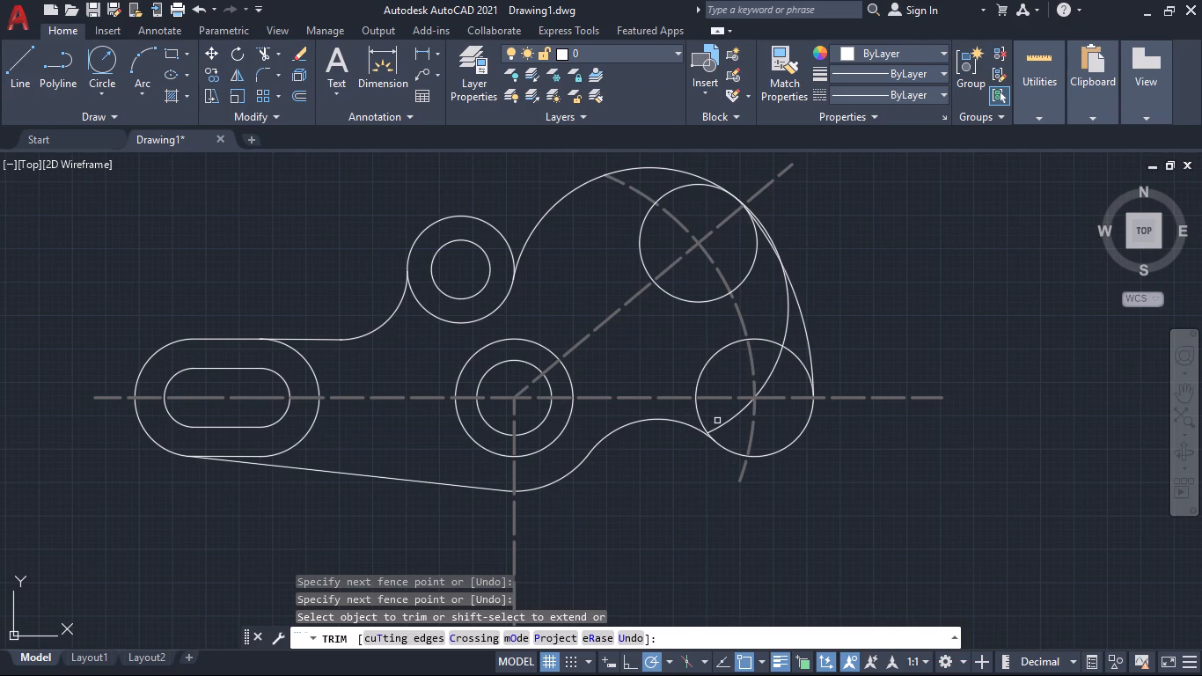
pyautogui.hotkey('ctrl', 'z')
pyautogui.hotkey('ctrl', 'z')
pyautogui.hotkey('ctrl', 'z')
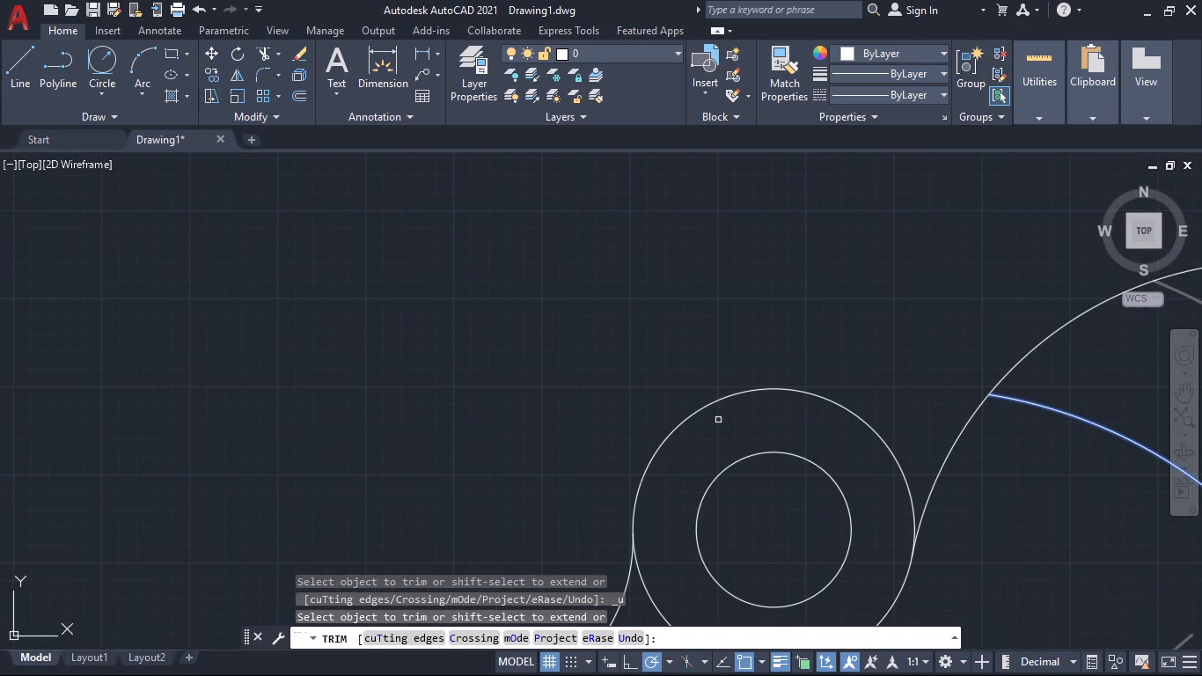
pyautogui.hotkey('ctrl', 'z')
pyautogui.hotkey('ctrl', 'z')
pyautogui.hotkey('ctrl', 'z')
pyautogui.hotkey('ctrl', 'z')
pyautogui.hotkey('ctrl', 'z')
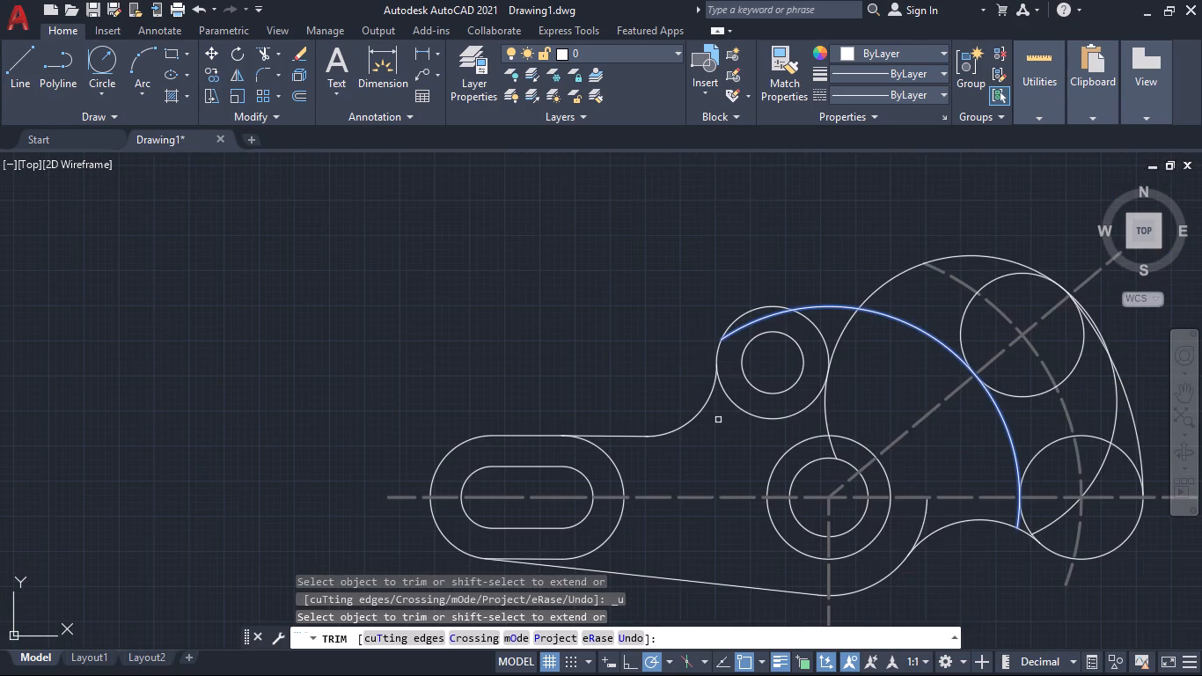
pyautogui.hotkey('ctrl', 'z')
pyautogui.hotkey('ctrl', 'z')
pyautogui.hotkey('ctrl', 'z')
pyautogui.hotkey('ctrl', 'z')
pyautogui.hotkey('ctrl', 'z')
pyautogui.hotkey('ctrl', 'z')
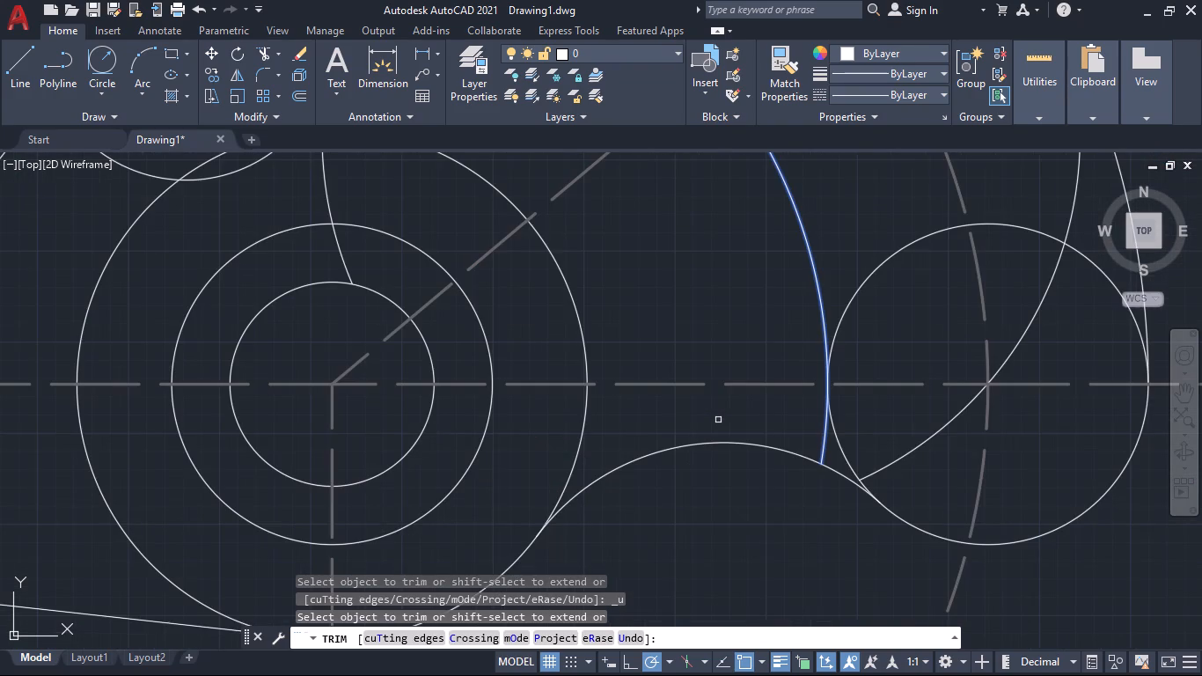
pyautogui.hotkey('ctrl', 'z')
pyautogui.hotkey('ctrl', 'z')
pyautogui.hotkey('ctrl', 'z')
pyautogui.hotkey('ctrl', 'z')
pyautogui.hotkey('ctrl', 'z')
pyautogui.hotkey('ctrl', 'z')
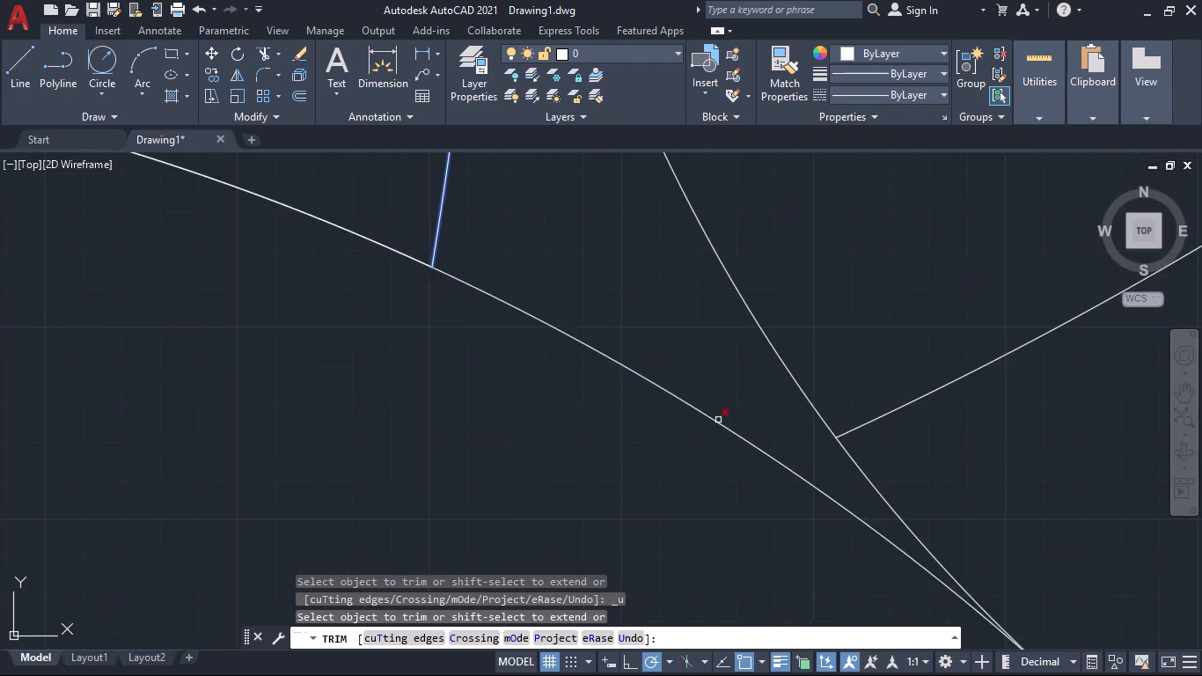
pyautogui.hotkey('ctrl', 'z')
pyautogui.hotkey('ctrl', 'z')
pyautogui.hotkey('ctrl', 'z')
pyautogui.hotkey('ctrl', 'z')
pyautogui.hotkey('ctrl', 'z')
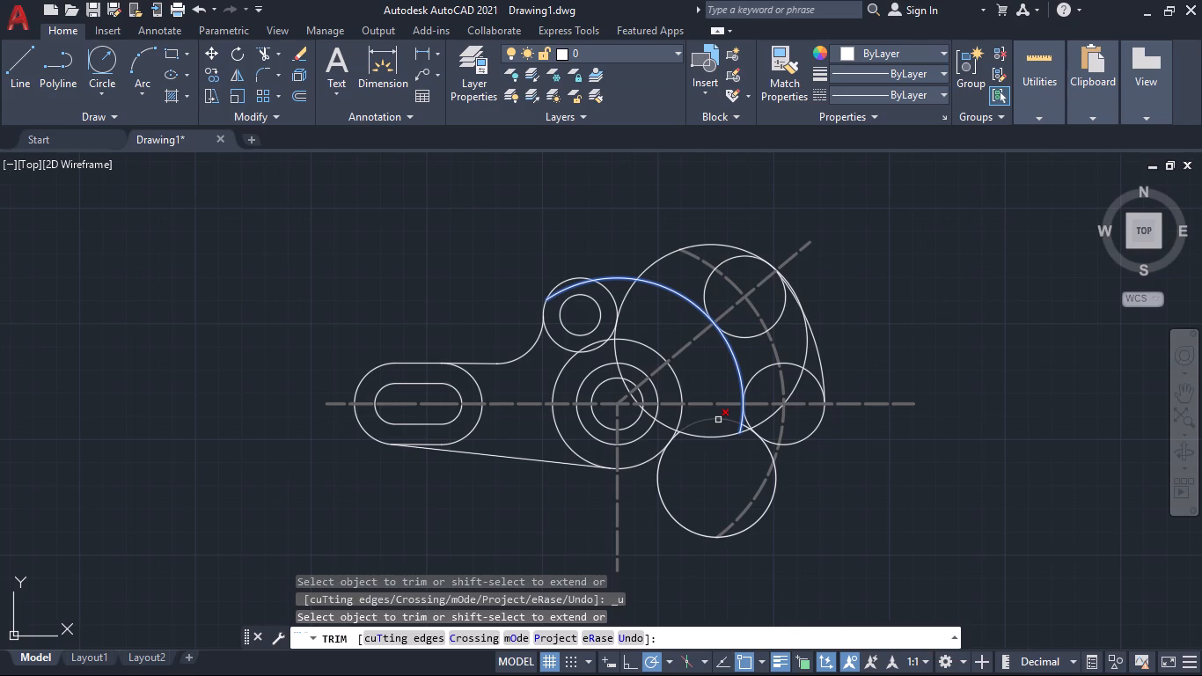
# Trim the lower tangent circle down to its concave connecting arc, plus the large upper circle and hub-centred arc below that arc.
pyautogui.click(727, 488)
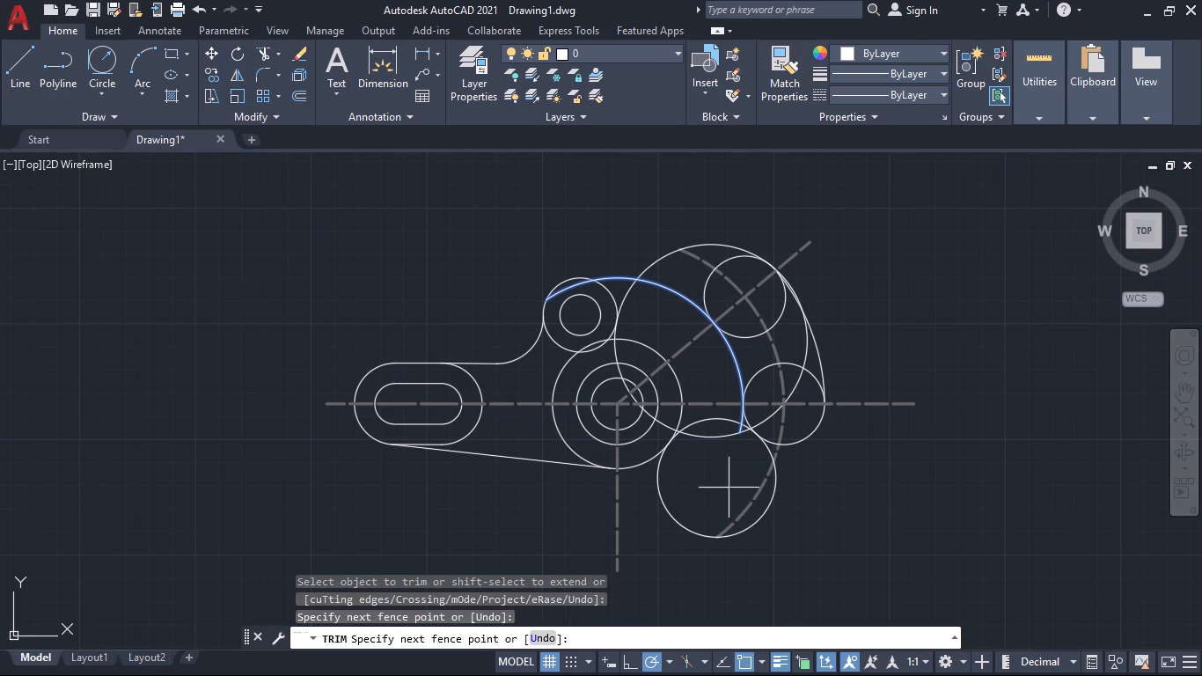
pyautogui.click(817, 536)
pyautogui.scroll(2, 722, 474)
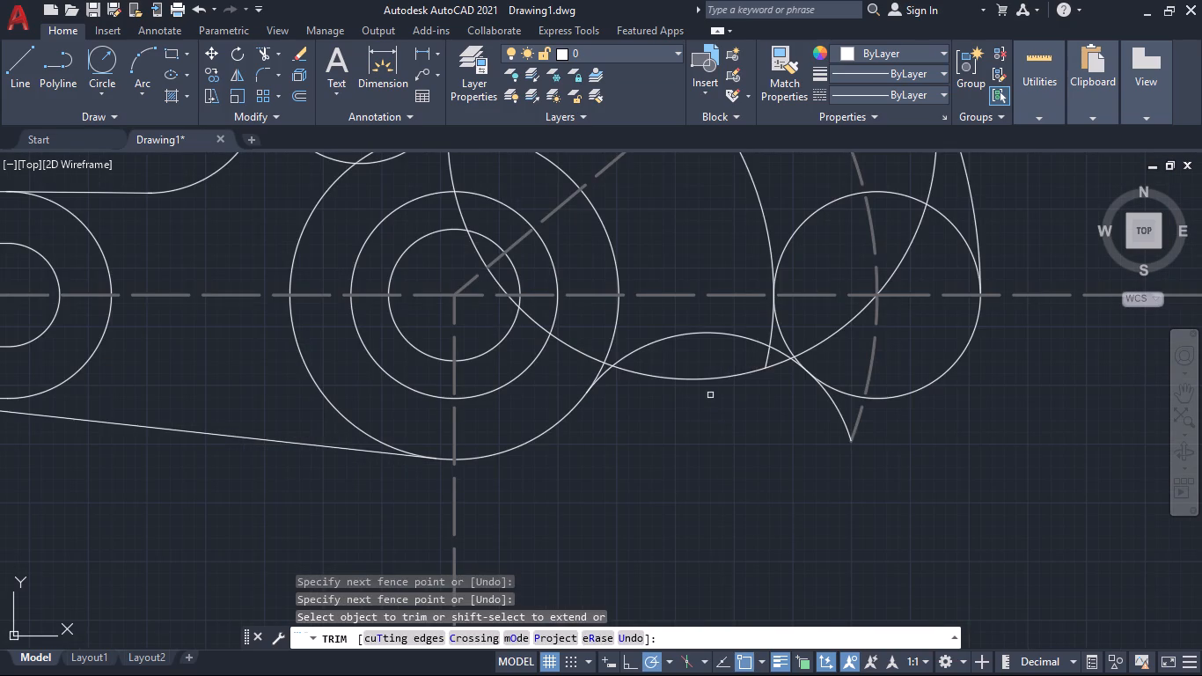
pyautogui.click(713, 363)
pyautogui.click(777, 368)
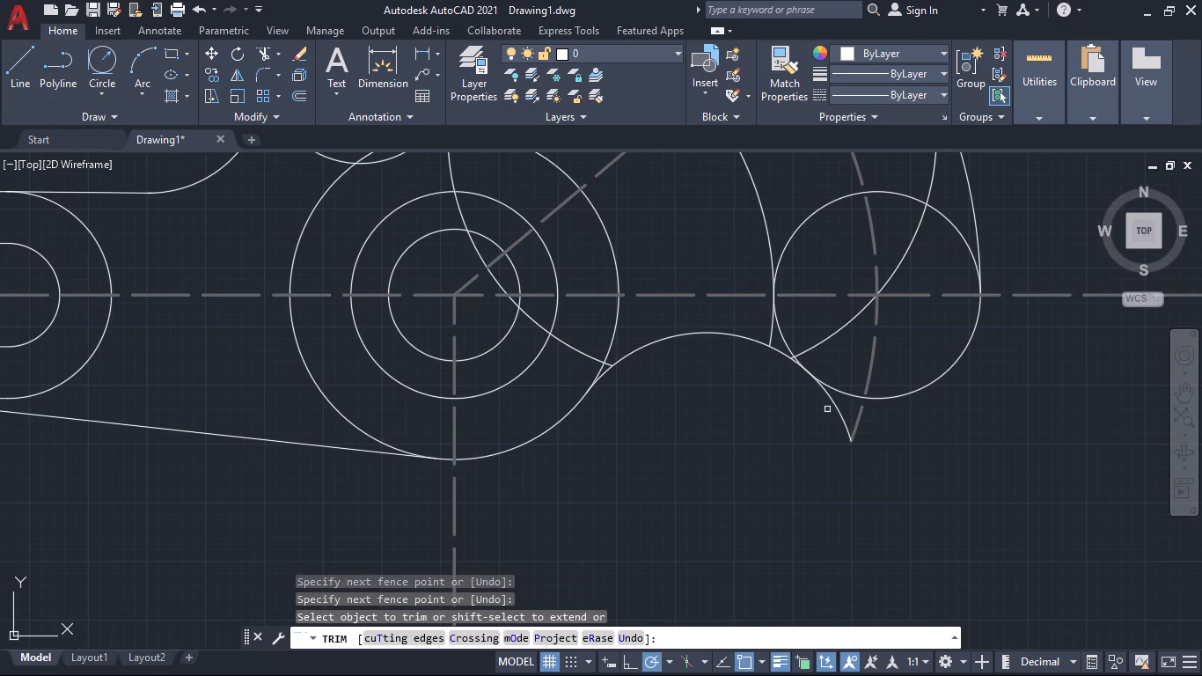
pyautogui.click(831, 411)
pyautogui.click(847, 416)
# Trim the large upper circle and the hub-centred arc in the narrow gap between the right-hand end circle and the concave connecting arc.
pyautogui.scroll(5, 788, 365)
pyautogui.click(804, 288)
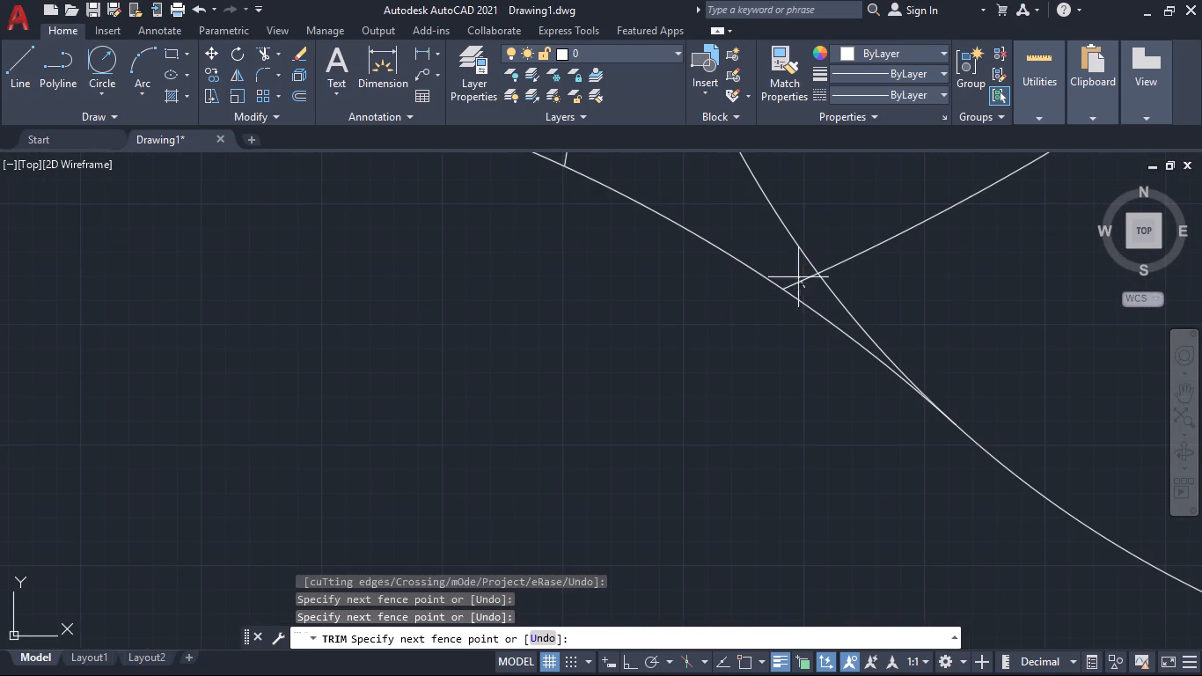
pyautogui.click(795, 275)
pyautogui.scroll(-7, 771, 384)
pyautogui.scroll(2, 731, 387)
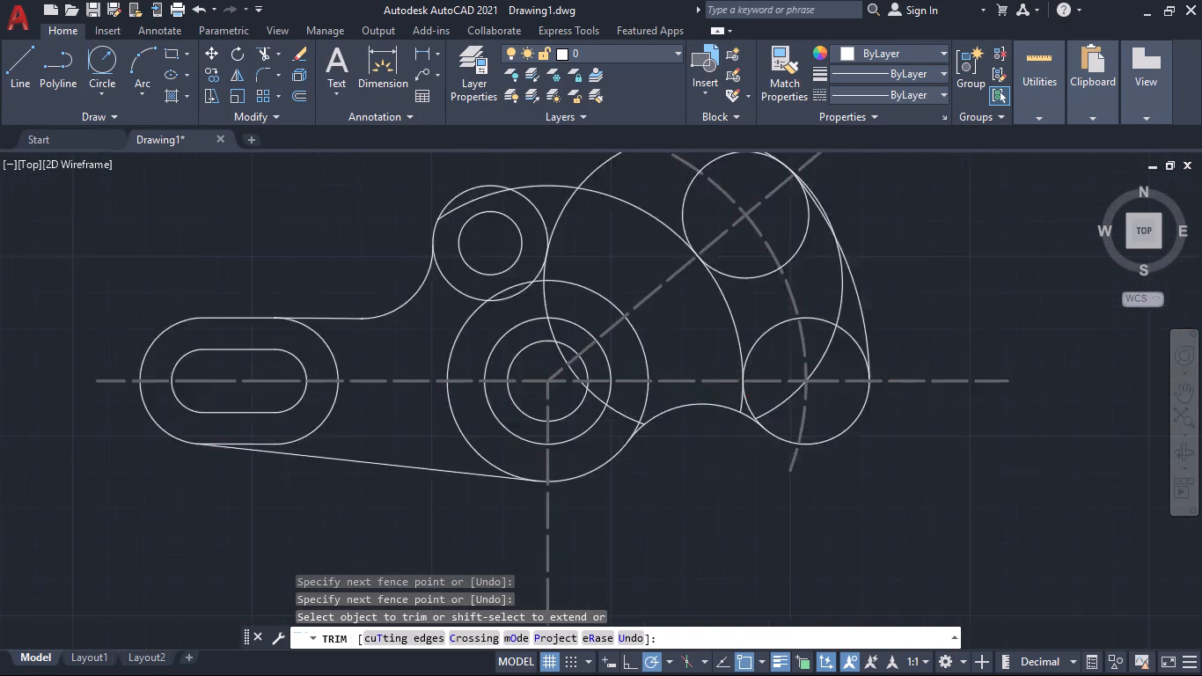
pyautogui.scroll(2, 731, 387)
pyautogui.click(741, 408)
pyautogui.click(776, 456)
# Trim the large upper circle's arc inside the curved arm and the inward-facing arcs of the arm's two end circles.
pyautogui.scroll(-3, 768, 457)
pyautogui.click(805, 456)
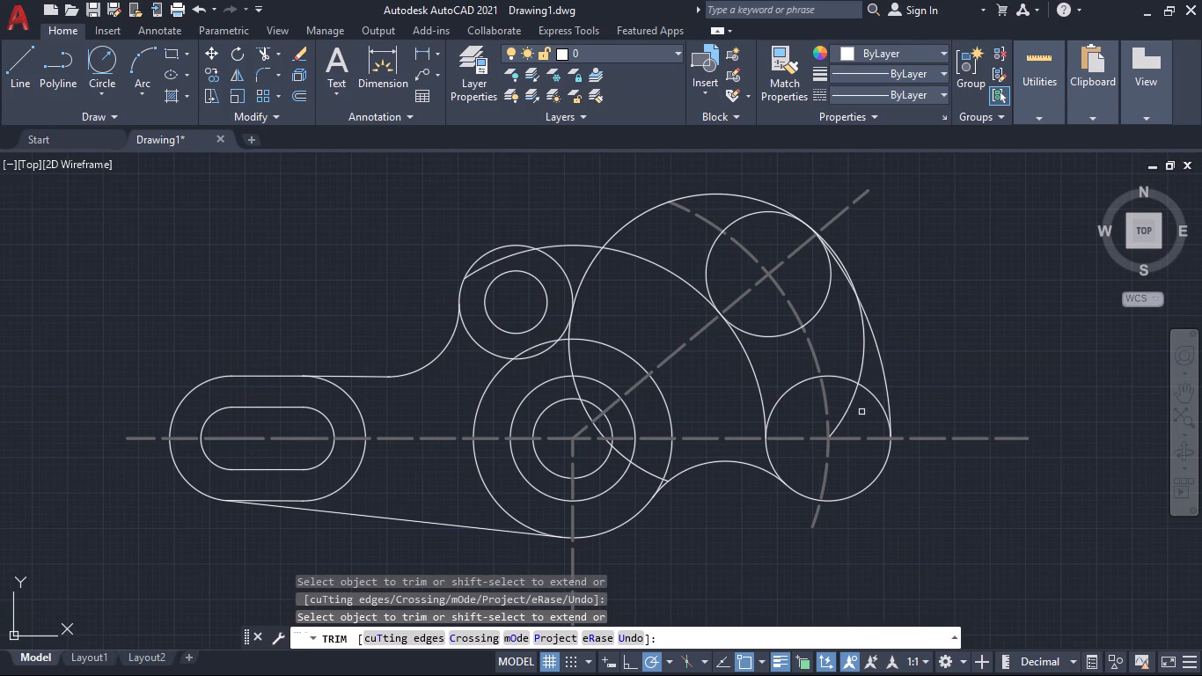
pyautogui.click(863, 411)
pyautogui.click(816, 285)
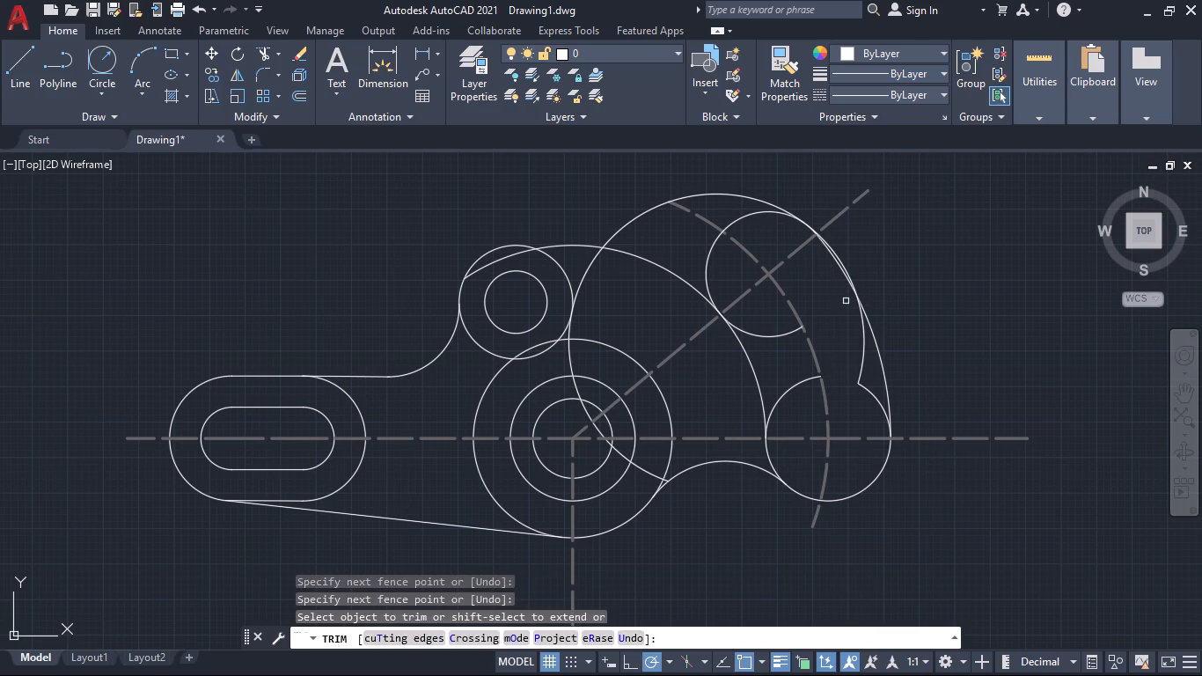
pyautogui.click(851, 305)
pyautogui.click(883, 414)
pyautogui.click(760, 319)
pyautogui.click(776, 418)
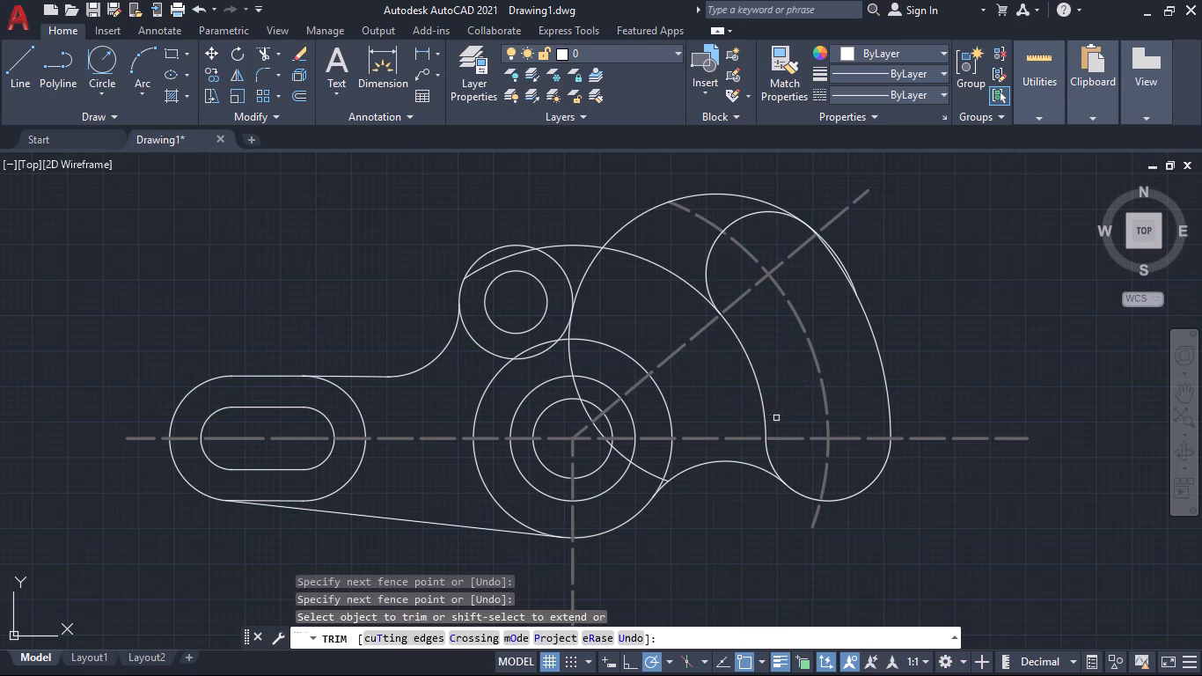
# Trim the large upper circle's leftover pieces around its tangency with the upper end circle, near the diagonal centreline.
pyautogui.scroll(2, 834, 267)
pyautogui.click(847, 253)
pyautogui.scroll(-2, 843, 307)
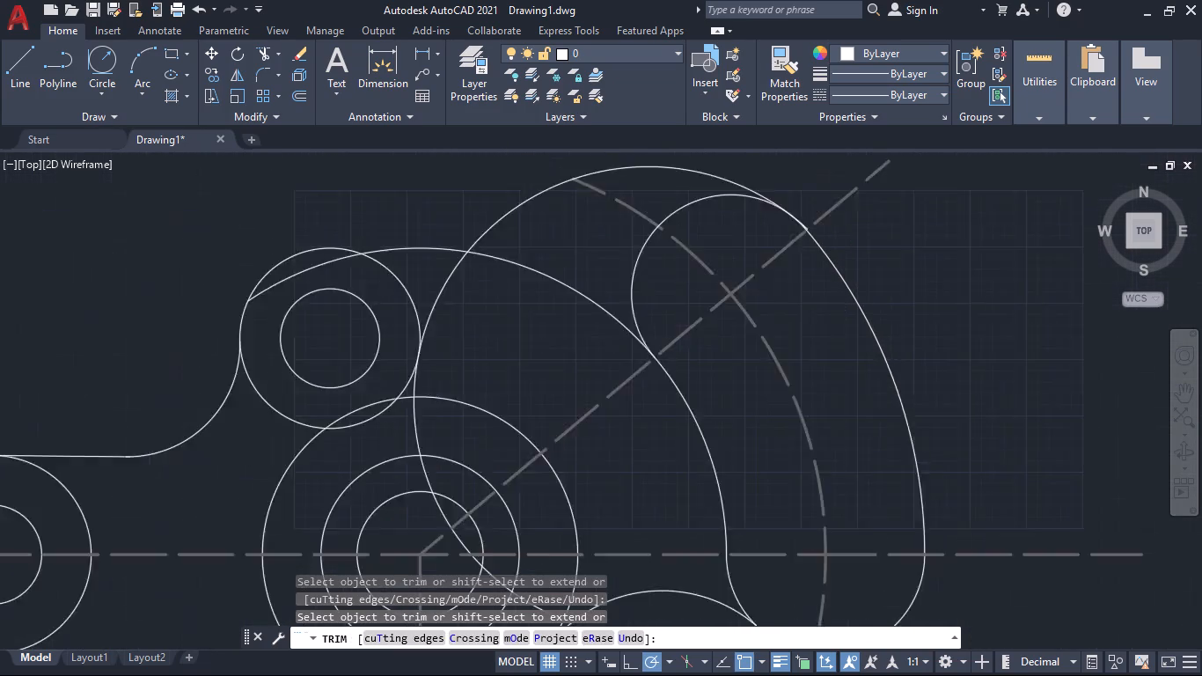
pyautogui.moveTo(820, 299); pyautogui.dragTo(828, 401, button='middle')
pyautogui.scroll(5, 819, 363)
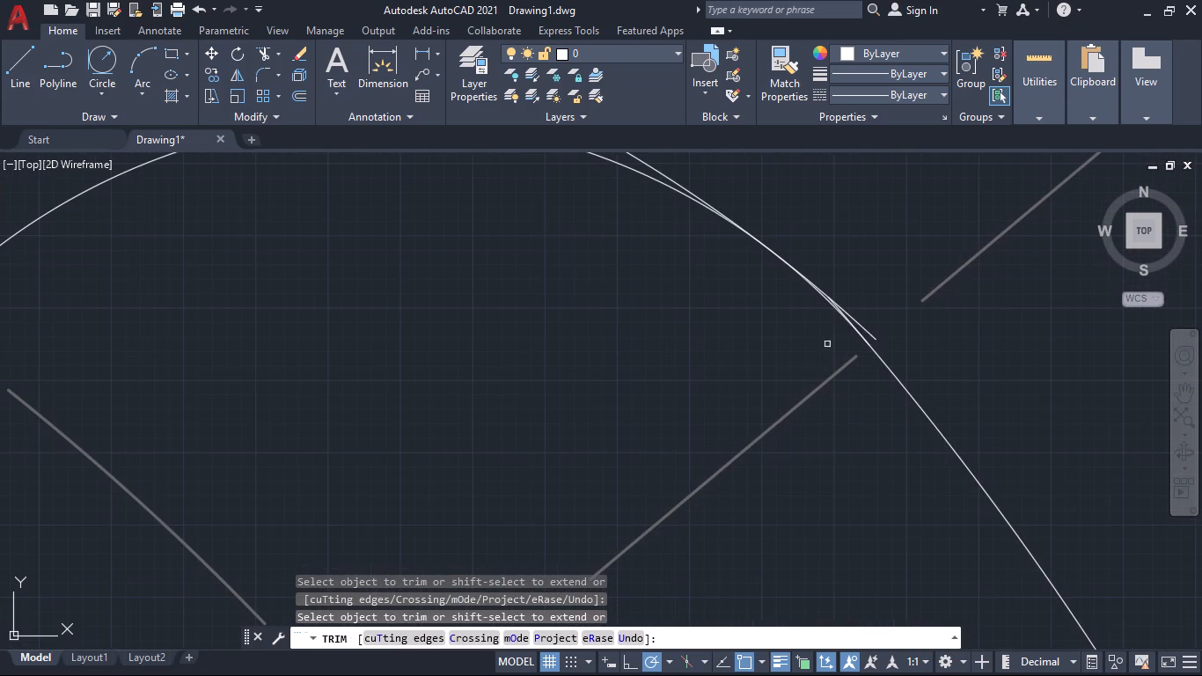
pyautogui.click(861, 323)
pyautogui.scroll(-2, 695, 353)
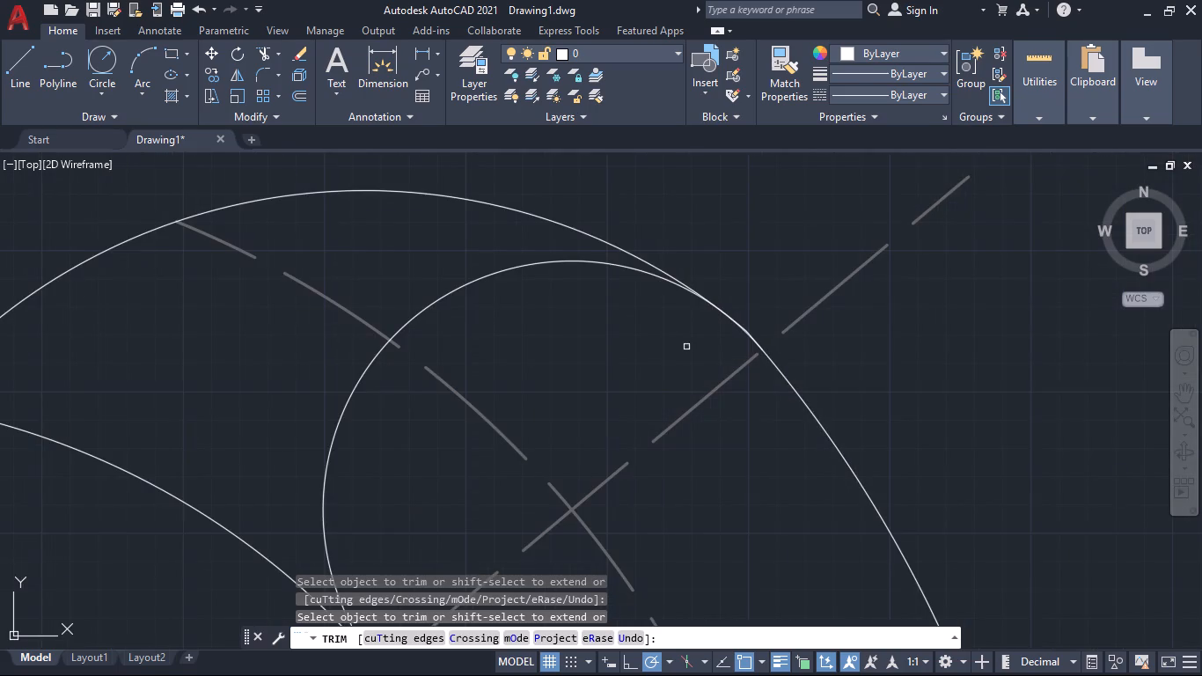
pyautogui.moveTo(694, 333); pyautogui.dragTo(649, 381, button='middle')
pyautogui.scroll(4, 685, 373)
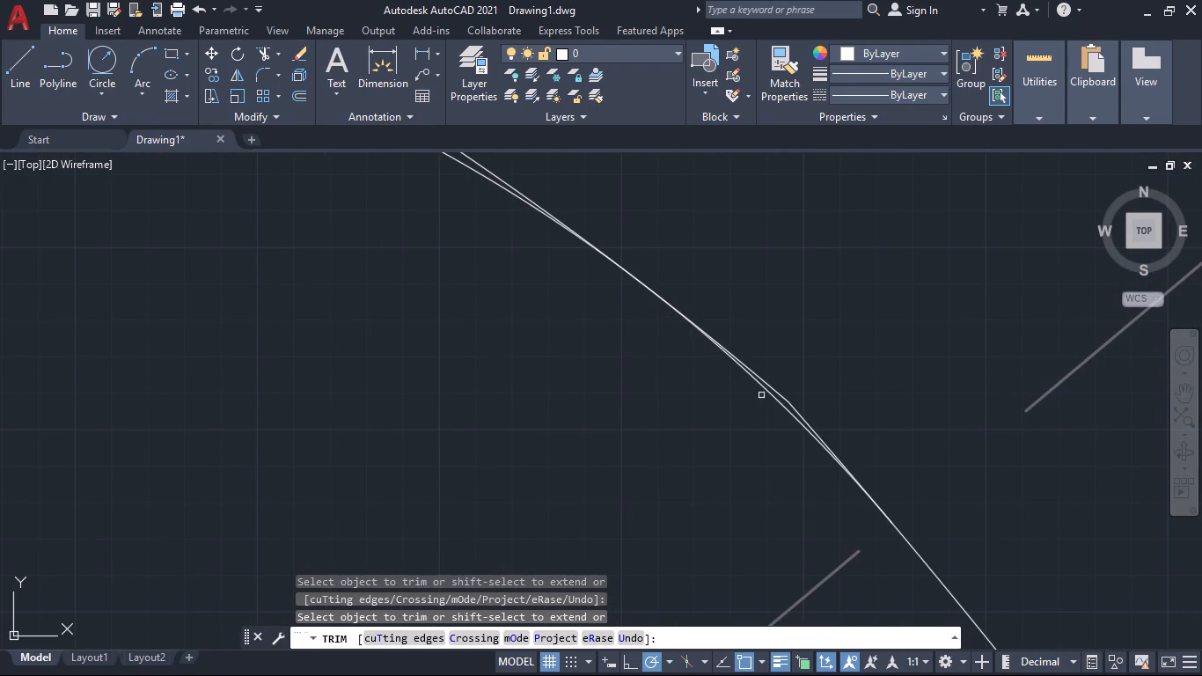
pyautogui.scroll(-2, 781, 395)
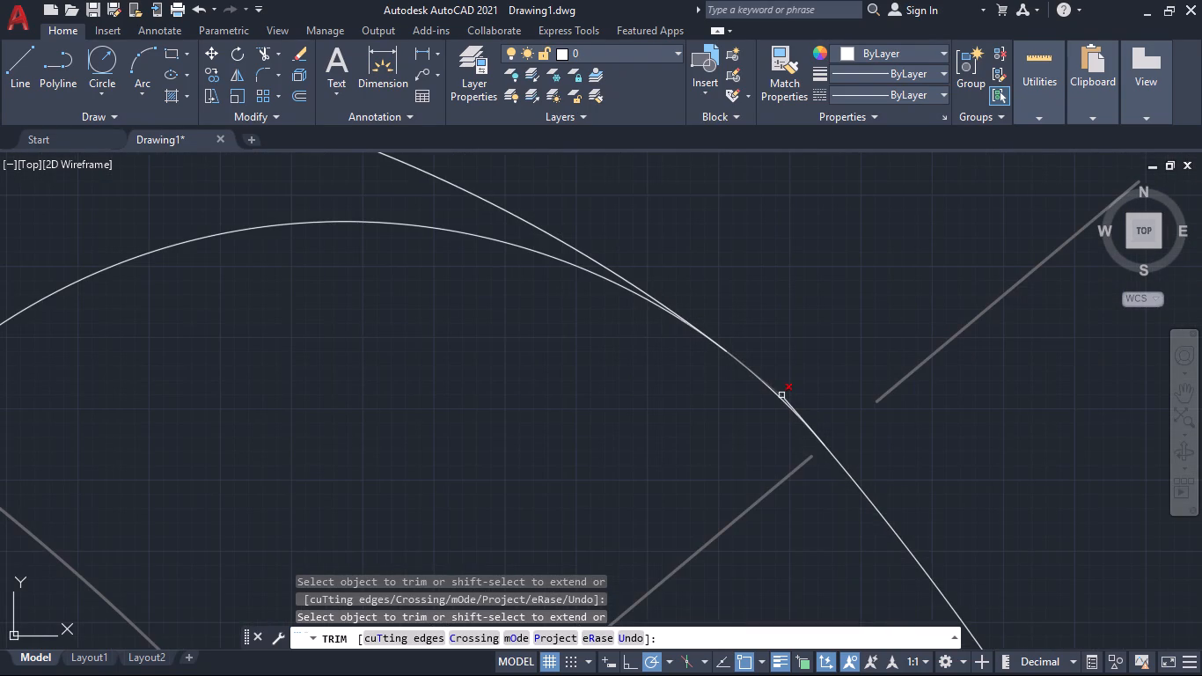
pyautogui.click(781, 395)
pyautogui.click(789, 399)
pyautogui.scroll(-2, 821, 400)
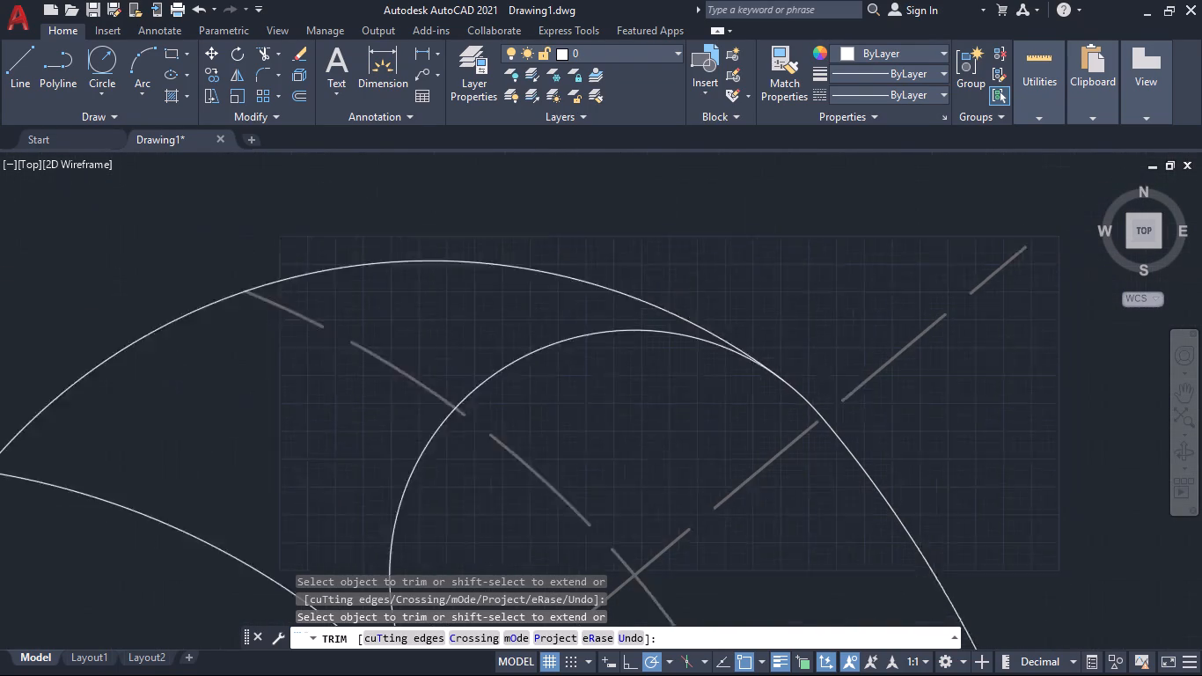
# Trim the hub-centred arc from the upper end circle across the large upper arc to the small boss, including inside the boss.
pyautogui.scroll(-1, 821, 400)
pyautogui.moveTo(820, 467); pyautogui.dragTo(834, 330, button='middle')
pyautogui.scroll(-2, 847, 380)
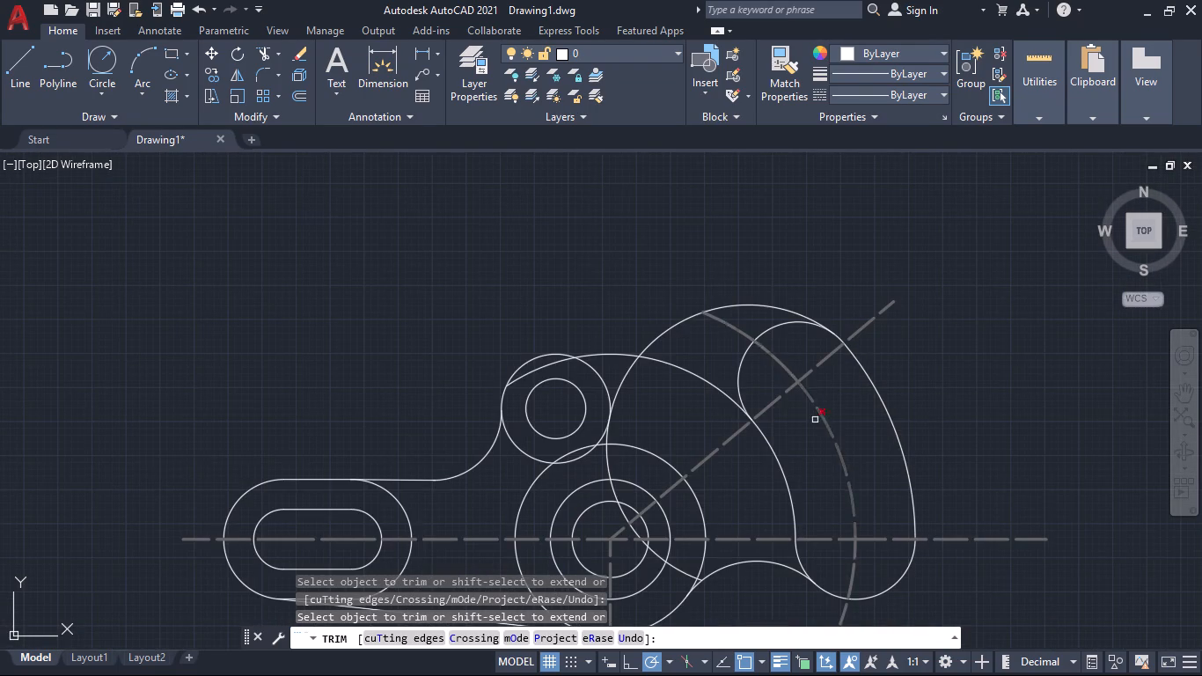
pyautogui.moveTo(810, 445); pyautogui.dragTo(808, 393, button='middle')
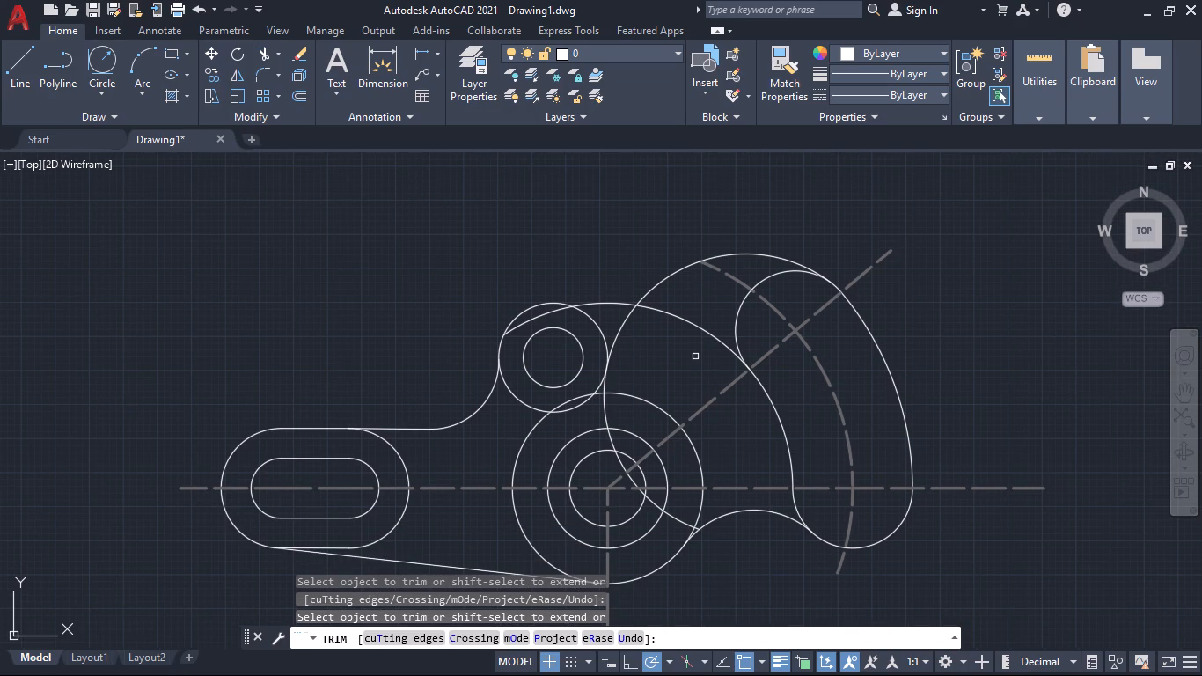
pyautogui.click(697, 295)
pyautogui.click(673, 341)
pyautogui.click(618, 304)
pyautogui.click(553, 311)
# Trim the large upper circle's arc between the small boss's outer circle and the outermost hub circle.
pyautogui.moveTo(700, 353); pyautogui.dragTo(688, 357, button='middle')
pyautogui.scroll(4, 606, 386)
pyautogui.click(503, 412)
pyautogui.click(553, 396)
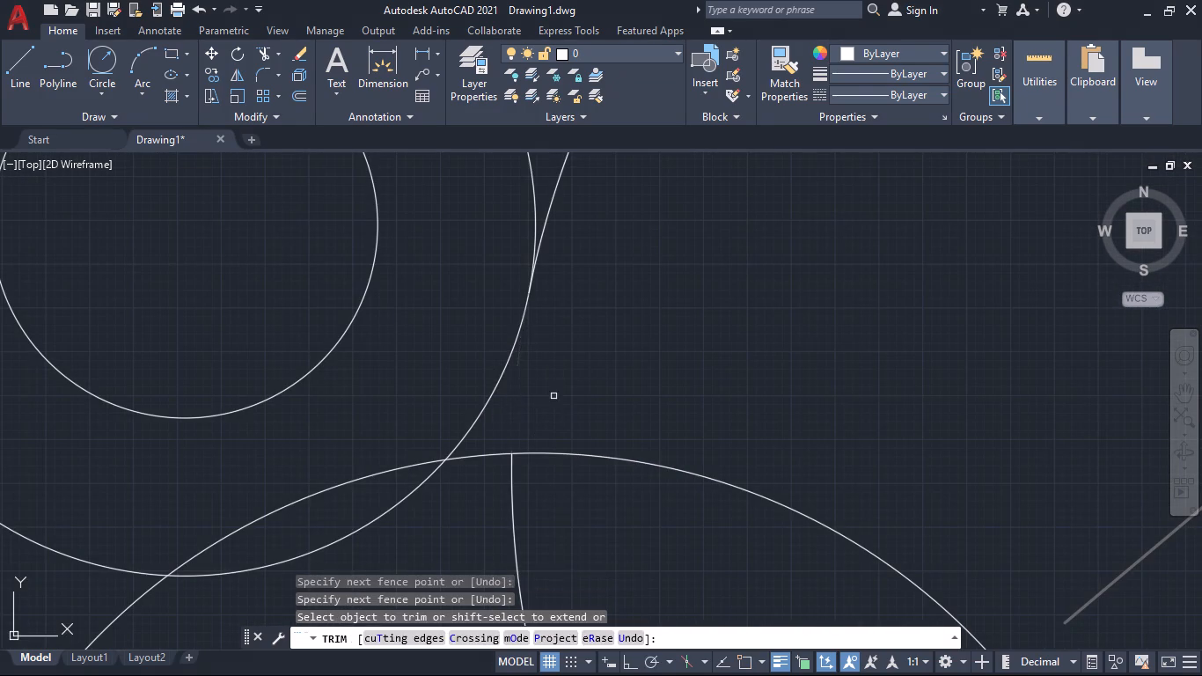
# Trim the outermost hub circle's upper arc from the horizontal centreline to the diagonal centreline, including its pieces at the small boss.
pyautogui.scroll(-4, 609, 389)
pyautogui.click(667, 376)
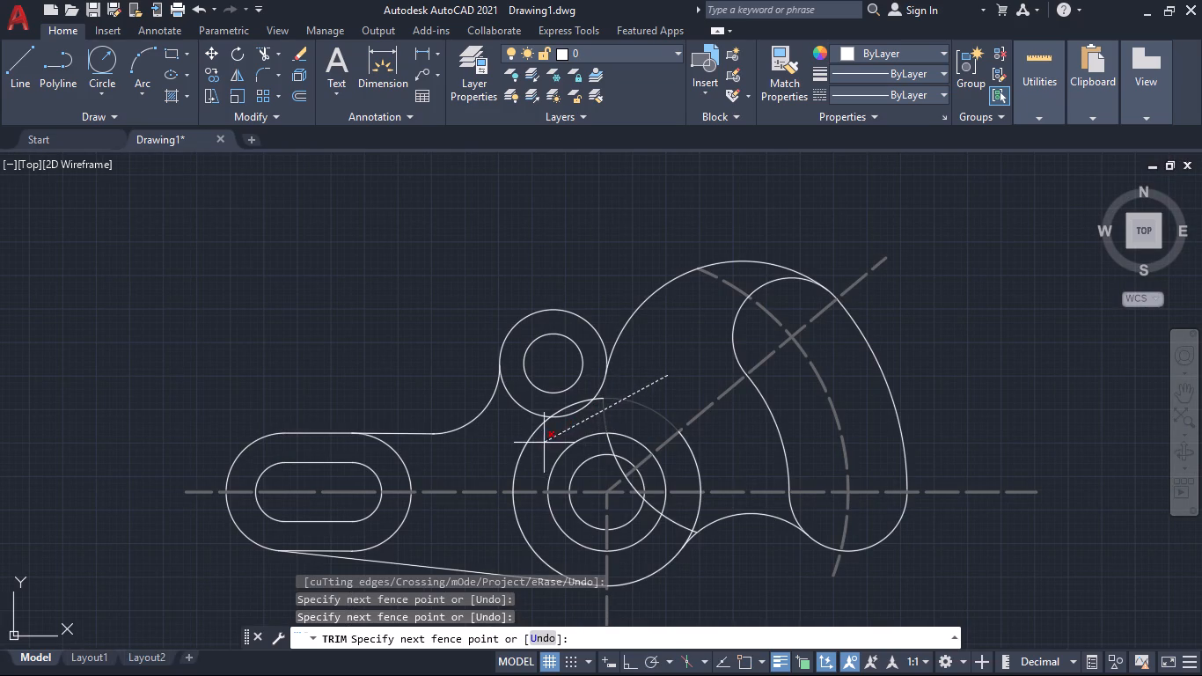
pyautogui.click(503, 464)
pyautogui.scroll(4, 577, 411)
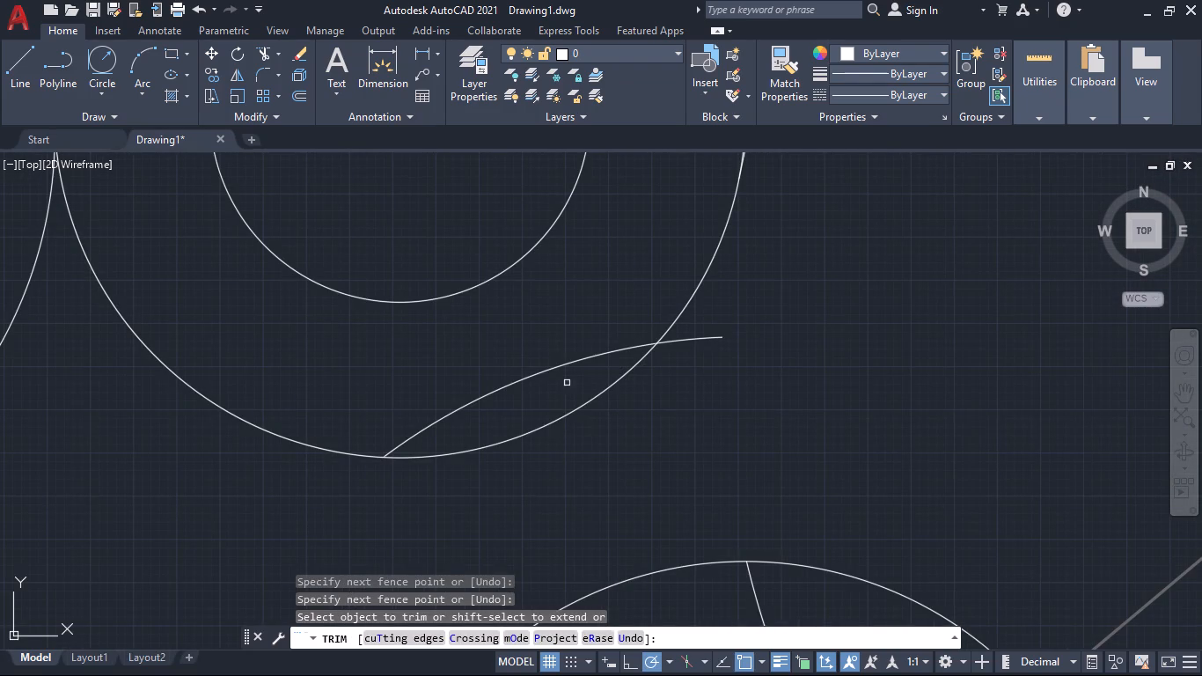
pyautogui.click(561, 371)
pyautogui.click(576, 361)
pyautogui.click(583, 349)
pyautogui.click(603, 365)
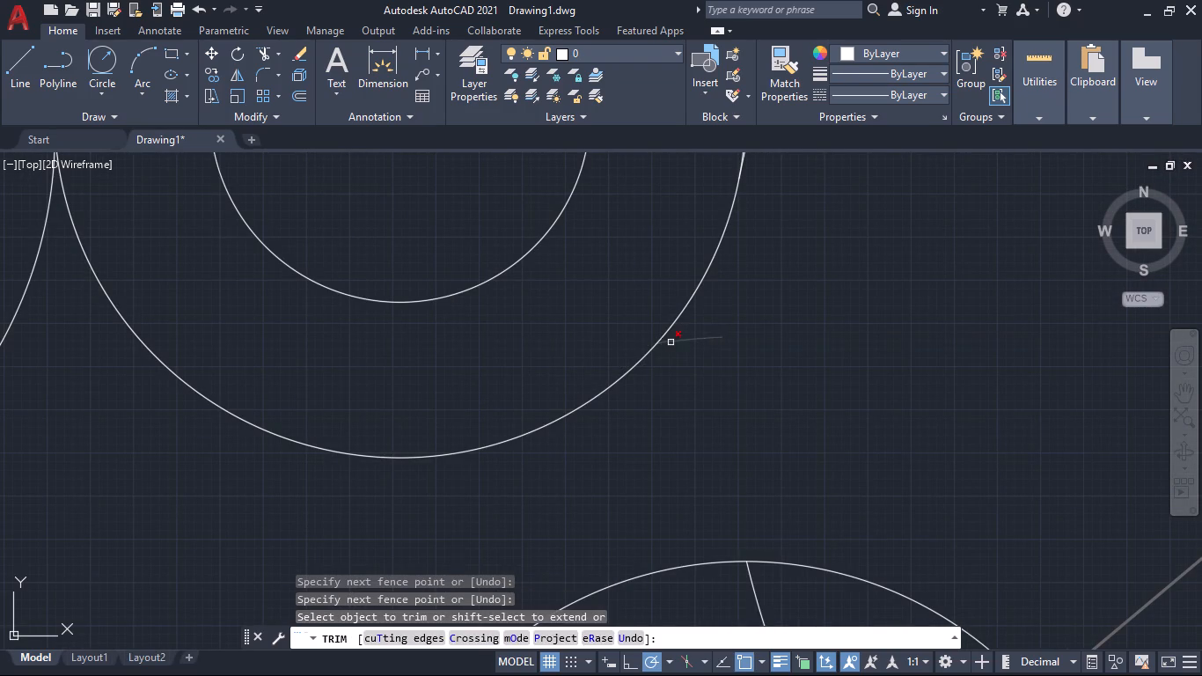
pyautogui.click(676, 341)
# Trim the large upper circle's leftover arc between the hub's two inner circles, above the diagonal centreline.
pyautogui.scroll(-4, 760, 378)
pyautogui.moveTo(797, 389); pyautogui.dragTo(758, 313, button='middle')
pyautogui.scroll(3, 749, 326)
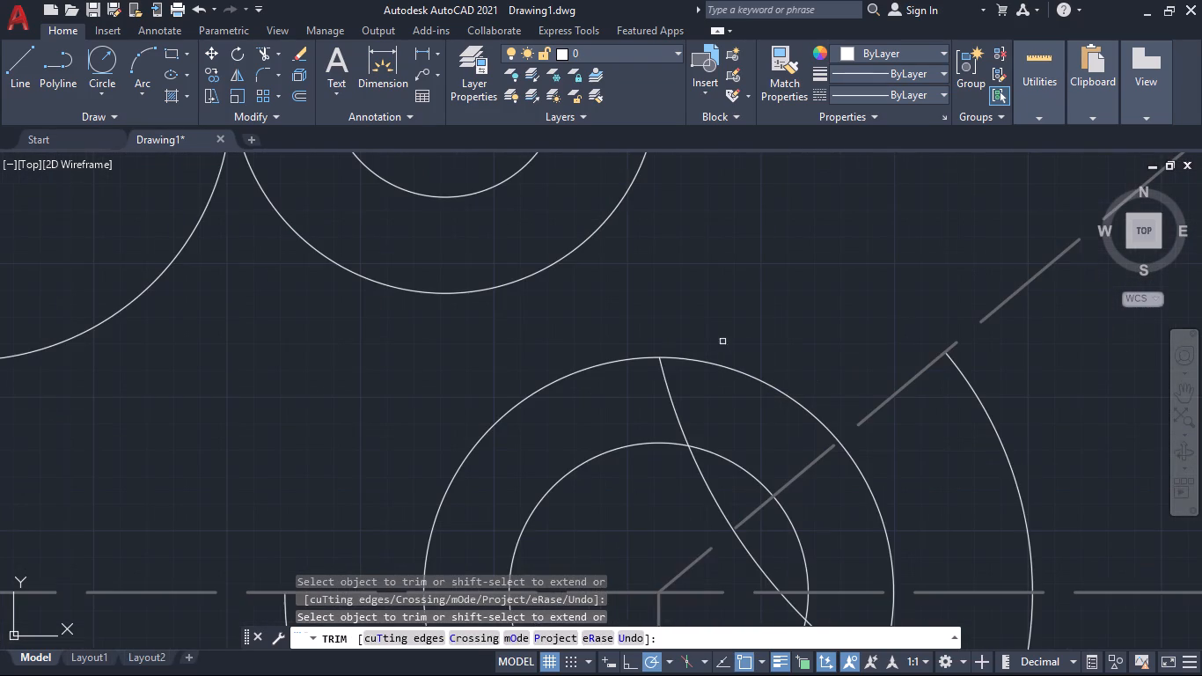
pyautogui.click(655, 391)
pyautogui.click(681, 397)
# Trim the outermost hub circle's remaining arc from the diagonal centreline down to its tangency with the concave connecting arc.
pyautogui.moveTo(818, 331); pyautogui.dragTo(737, 228, button='middle')
pyautogui.click(896, 334)
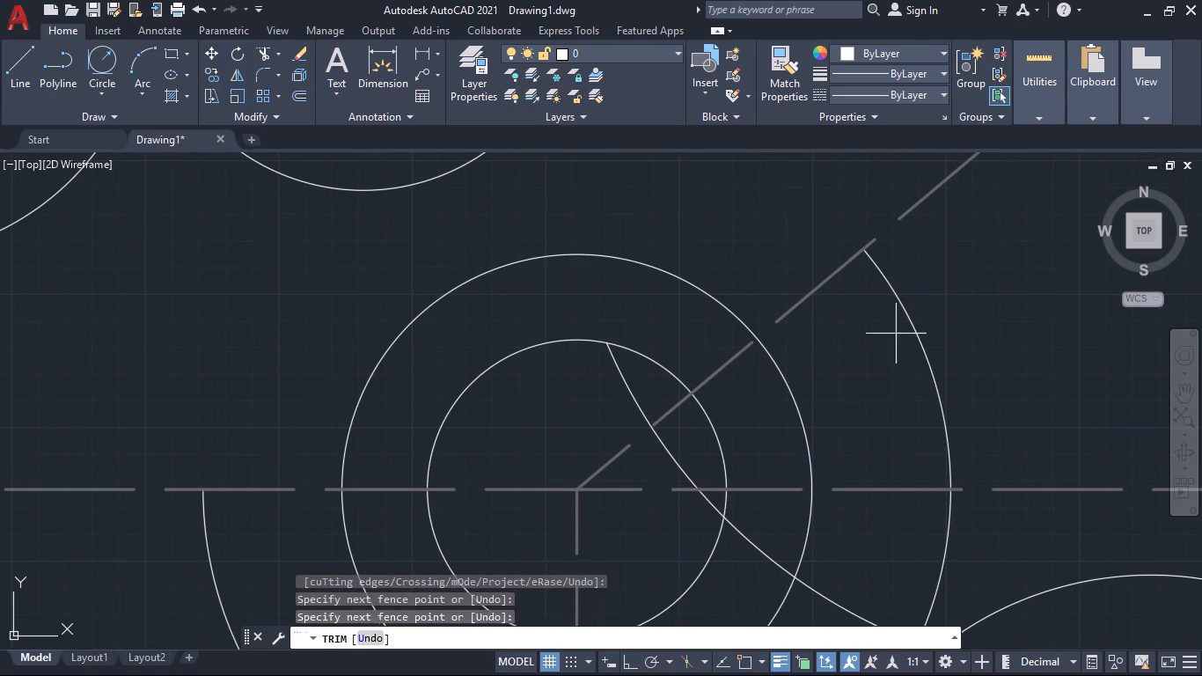
pyautogui.click(908, 333)
pyautogui.click(920, 332)
pyautogui.moveTo(922, 336); pyautogui.dragTo(893, 356)
pyautogui.click(943, 323)
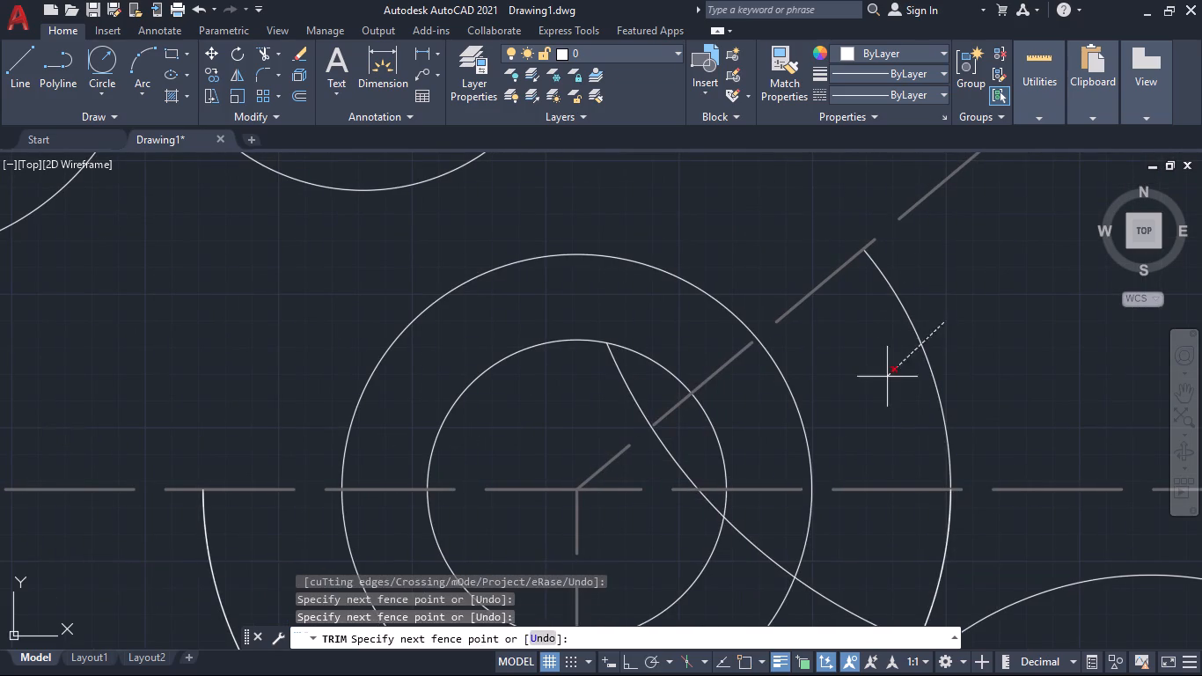
pyautogui.click(887, 377)
pyautogui.scroll(-3, 914, 366)
pyautogui.moveTo(916, 366); pyautogui.dragTo(911, 289, button='middle')
pyautogui.scroll(3, 890, 336)
pyautogui.click(920, 335)
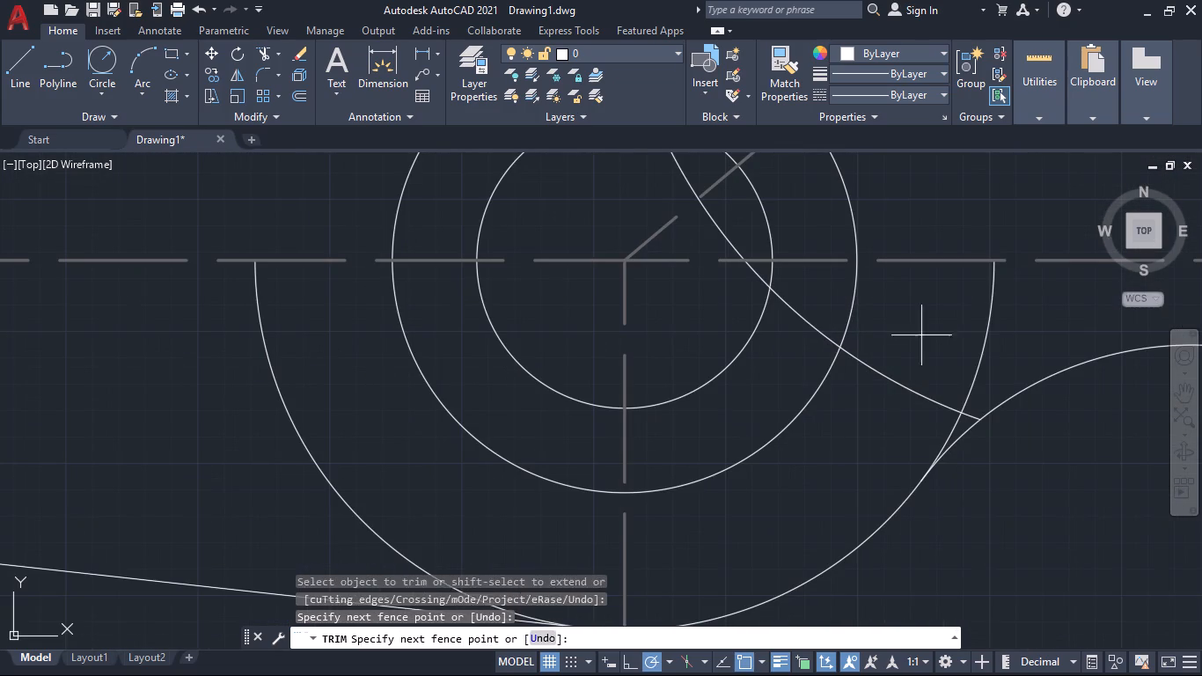
pyautogui.click(990, 329)
pyautogui.click(970, 407)
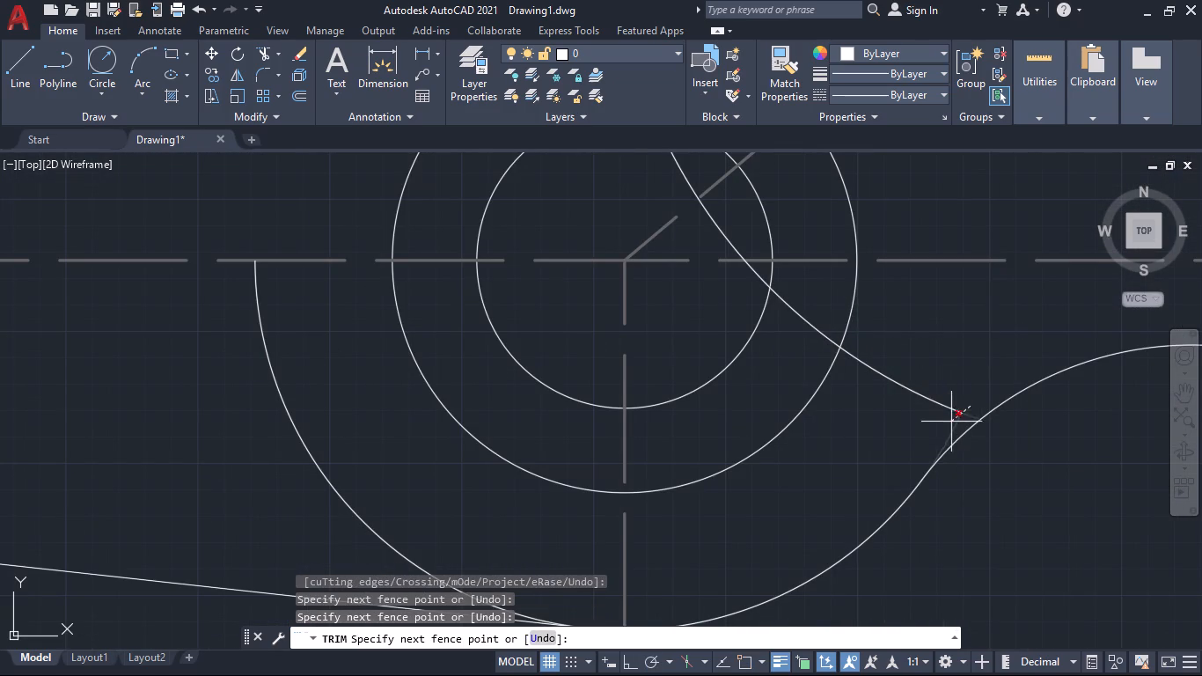
pyautogui.click(949, 423)
# Trim the large upper circle's leftover arc lying outside the larger of the hub's two inner circles, toward the concave connecting arc.
pyautogui.click(929, 408)
pyautogui.click(938, 385)
pyautogui.scroll(-1, 895, 388)
pyautogui.moveTo(889, 384); pyautogui.dragTo(883, 423, button='middle')
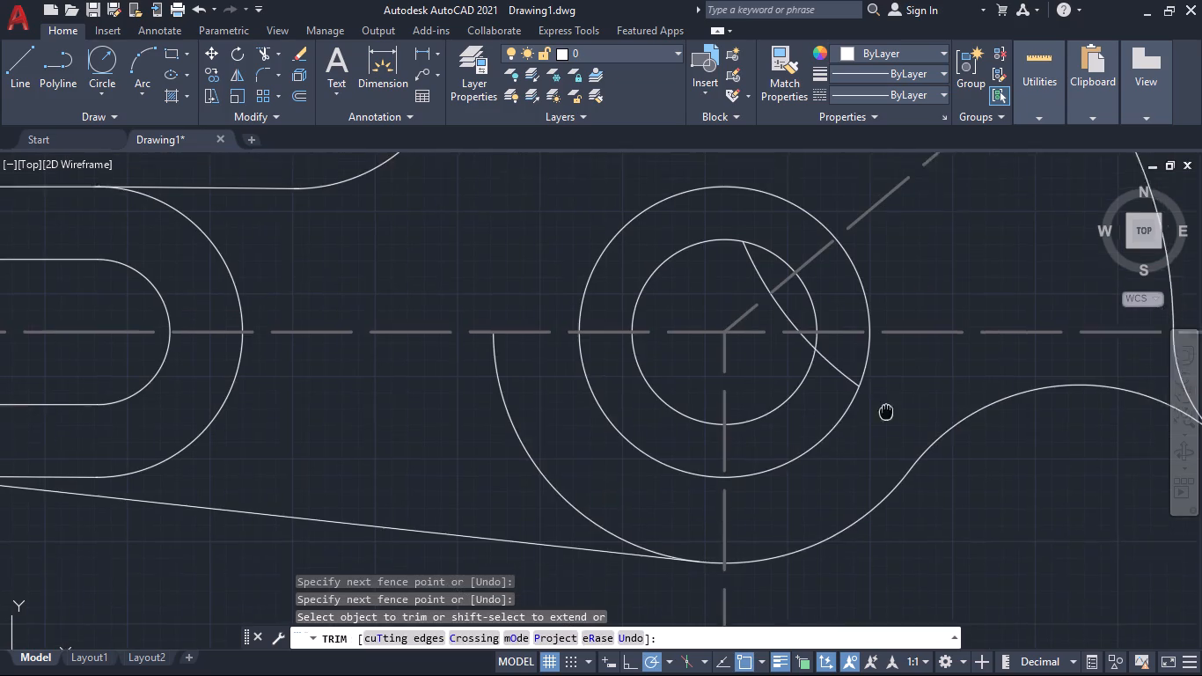
# Trim the large upper circle's leftover arc between the hub's two inner circles, below the horizontal centreline.
pyautogui.moveTo(883, 423); pyautogui.dragTo(877, 445, button='middle')
pyautogui.scroll(4, 833, 419)
pyautogui.click(871, 340)
pyautogui.click(809, 422)
pyautogui.scroll(-3, 808, 422)
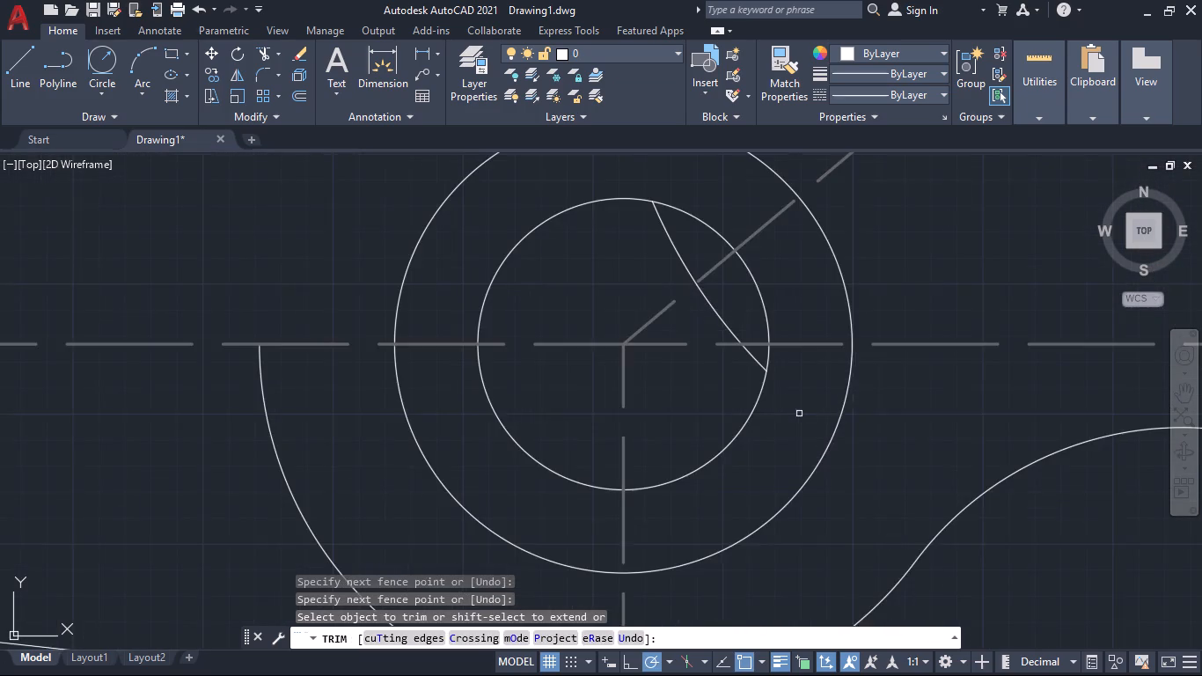
# Trim the large upper circle's leftover arc inside the hub's smallest circle, including the pieces on both sides of the horizontal and diagonal centrelines.
pyautogui.moveTo(795, 403); pyautogui.dragTo(821, 473, button='middle')
pyautogui.scroll(4, 781, 438)
pyautogui.click(796, 385)
pyautogui.click(757, 422)
pyautogui.scroll(-1, 751, 420)
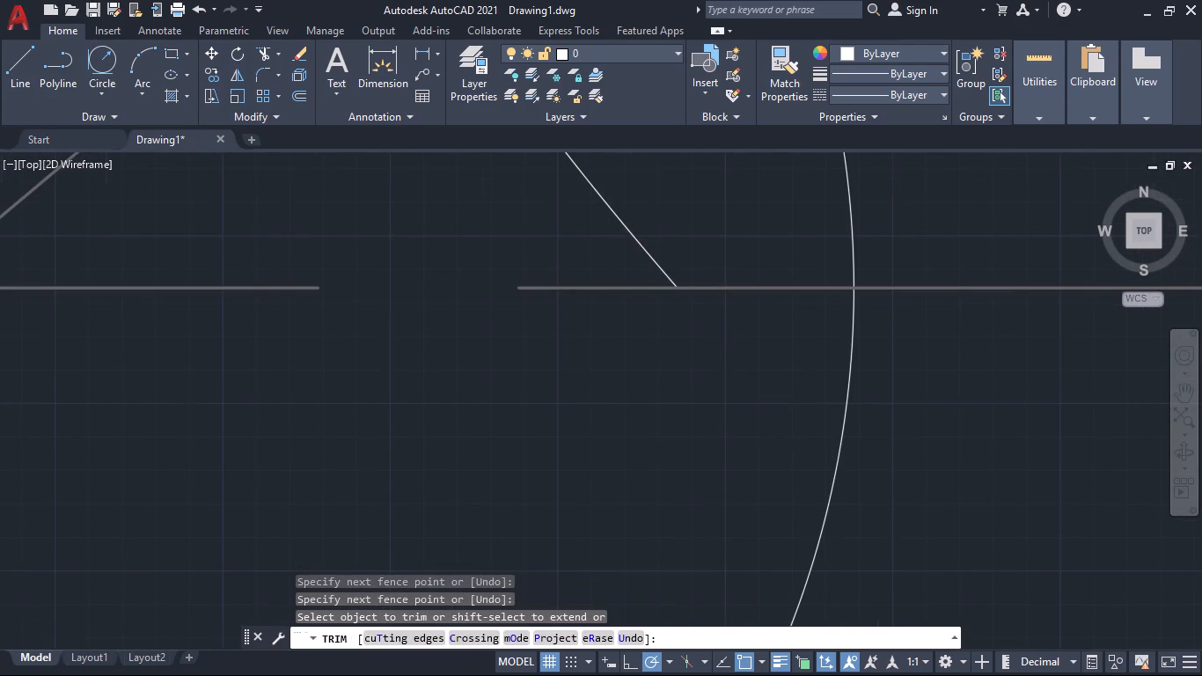
pyautogui.moveTo(712, 412); pyautogui.dragTo(754, 529, button='middle')
pyautogui.click(728, 354)
pyautogui.click(664, 378)
pyautogui.scroll(-5, 672, 411)
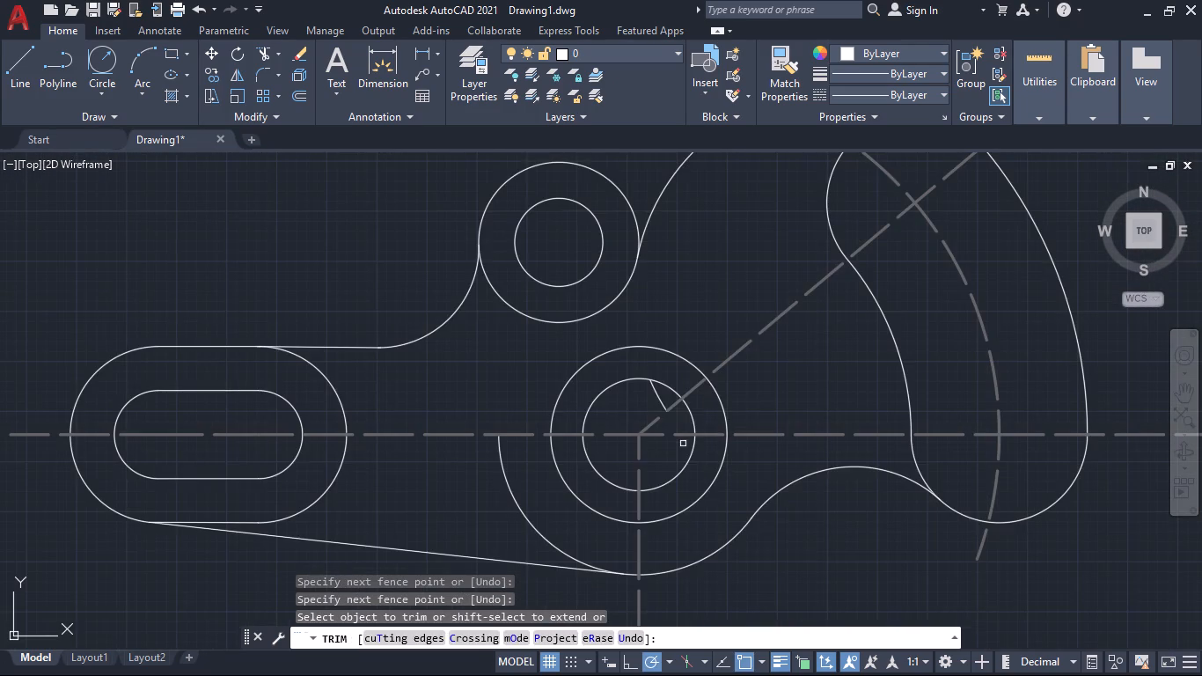
pyautogui.scroll(2, 658, 393)
pyautogui.click(661, 399)
pyautogui.click(650, 402)
pyautogui.scroll(-3, 634, 410)
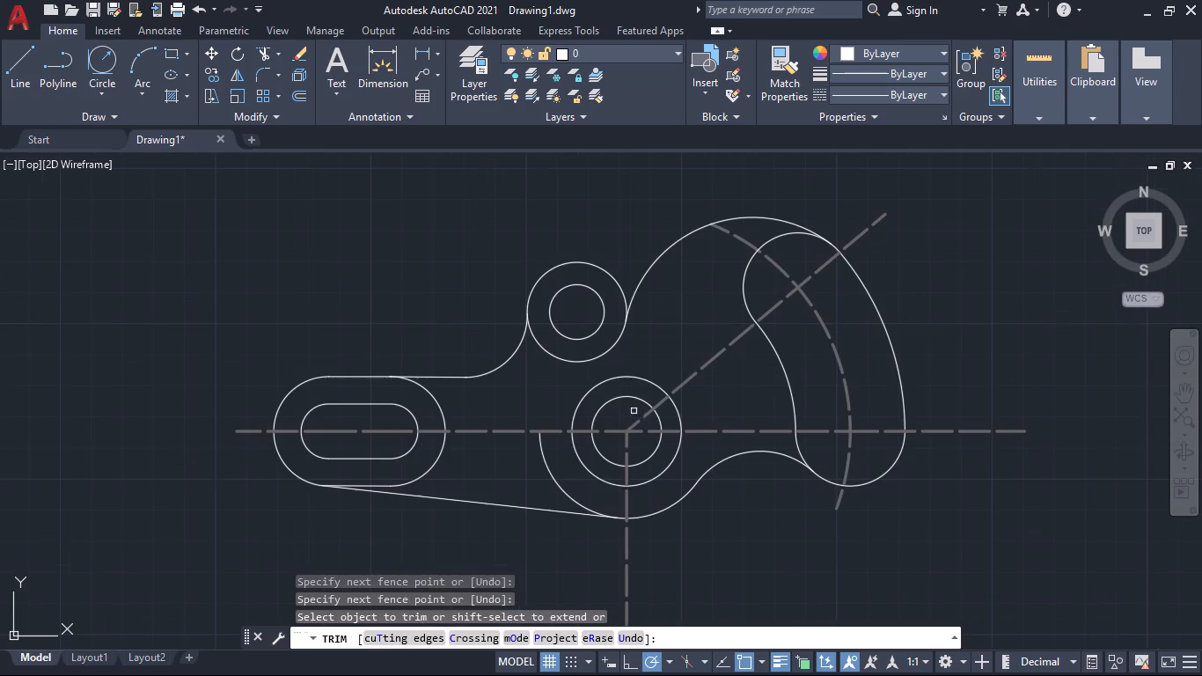
# Trim the outermost hub circle's leftover arc on the slot side, from the horizontal centreline down to the slanted tangent line.
pyautogui.click(560, 467)
pyautogui.click(544, 471)
# End trimming and examine the link outline for leftover segments, including where the concave connecting arc meets the curved arm.
pyautogui.moveTo(787, 551); pyautogui.dragTo(780, 577, button='middle')
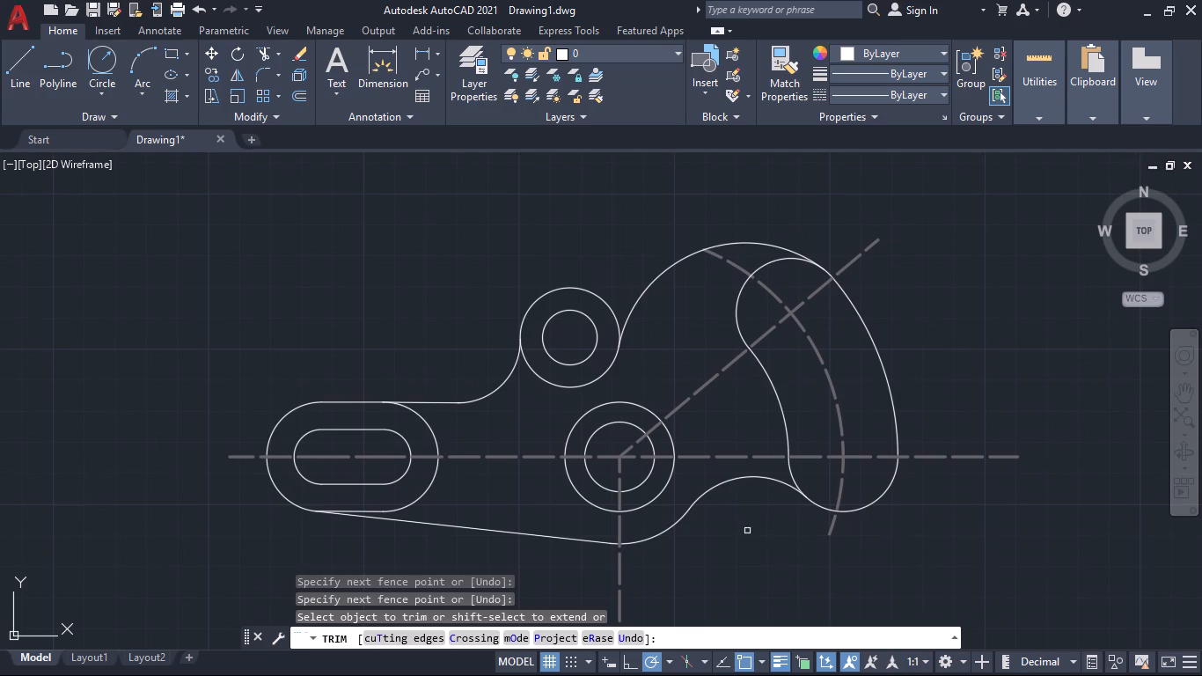
pyautogui.moveTo(751, 547); pyautogui.dragTo(744, 474, button='middle')
pyautogui.scroll(-1, 744, 480)
pyautogui.moveTo(748, 504); pyautogui.dragTo(751, 505, button='middle')
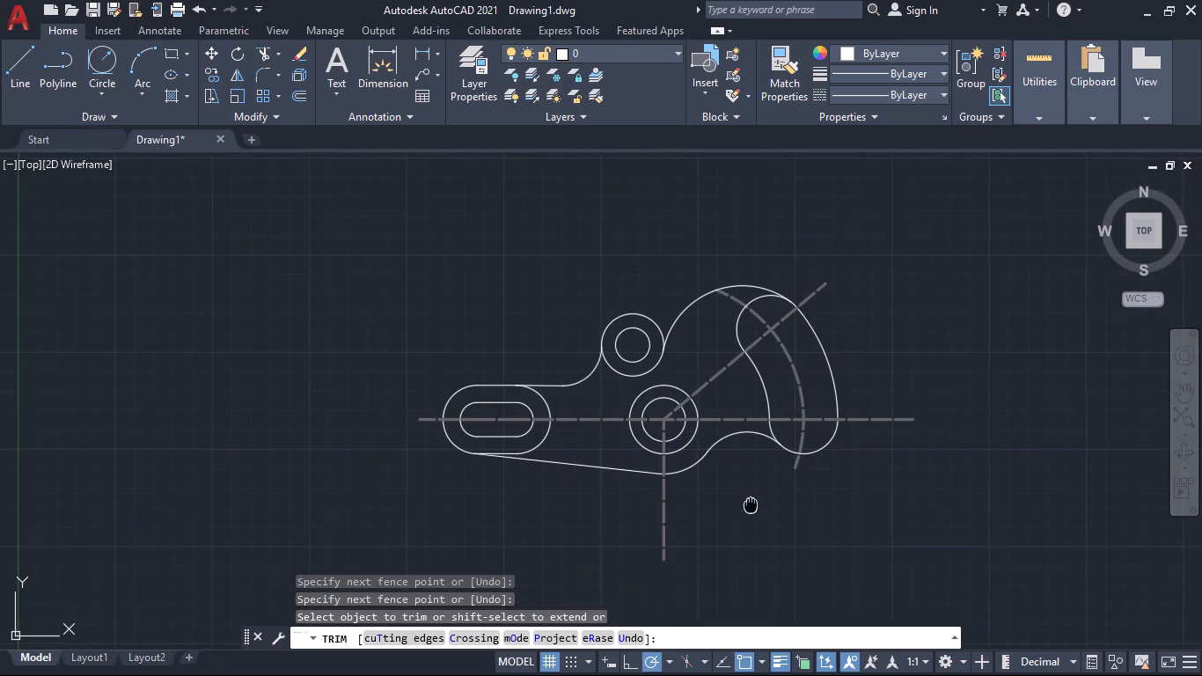
pyautogui.moveTo(751, 505); pyautogui.dragTo(785, 521, button='middle')
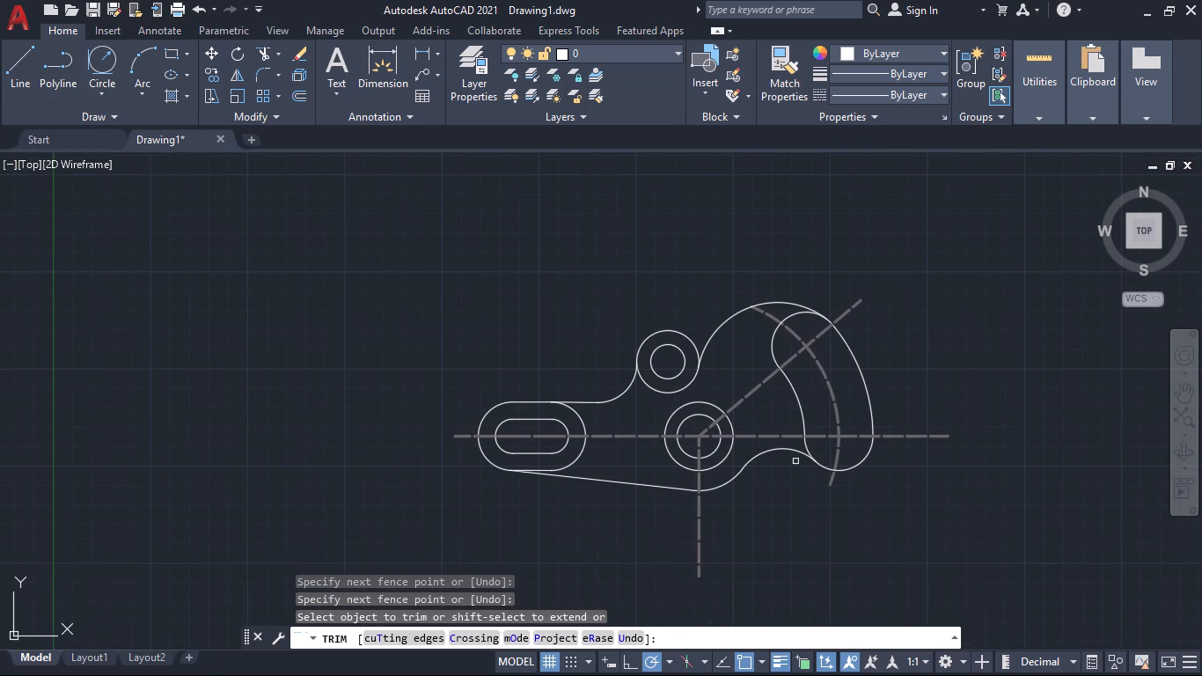
pyautogui.scroll(6, 801, 450)
pyautogui.moveTo(822, 460); pyautogui.dragTo(673, 308, button='middle')
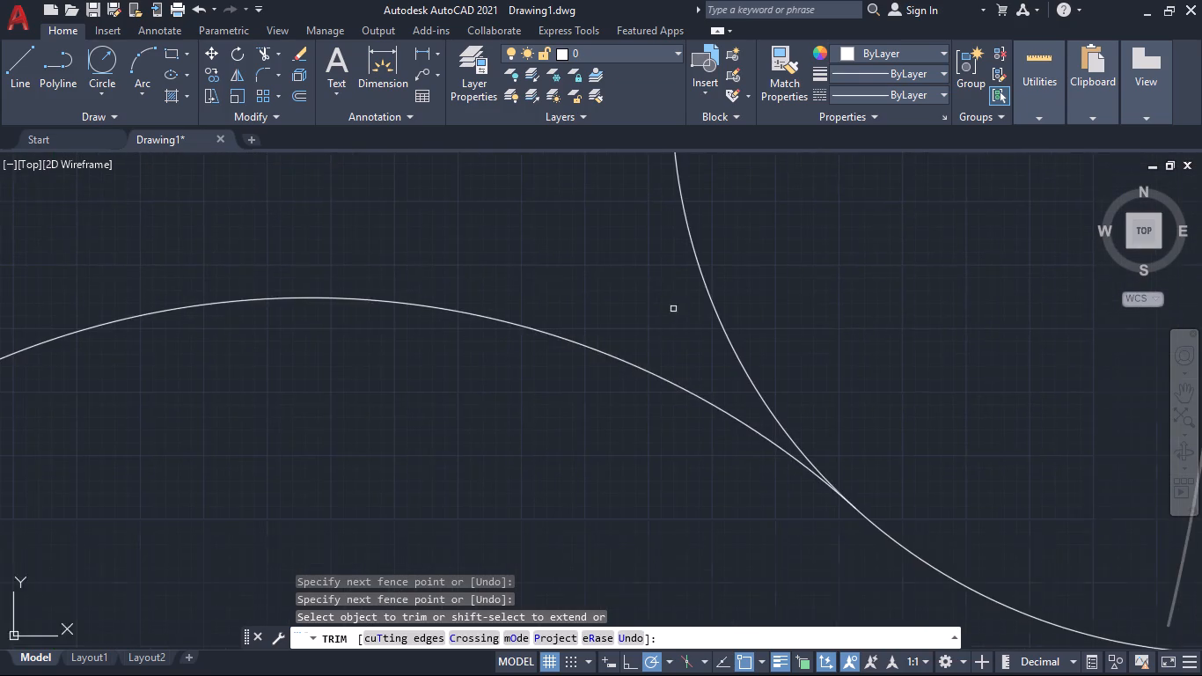
pyautogui.scroll(-5, 685, 329)
pyautogui.moveTo(666, 422); pyautogui.dragTo(788, 580, button='middle')
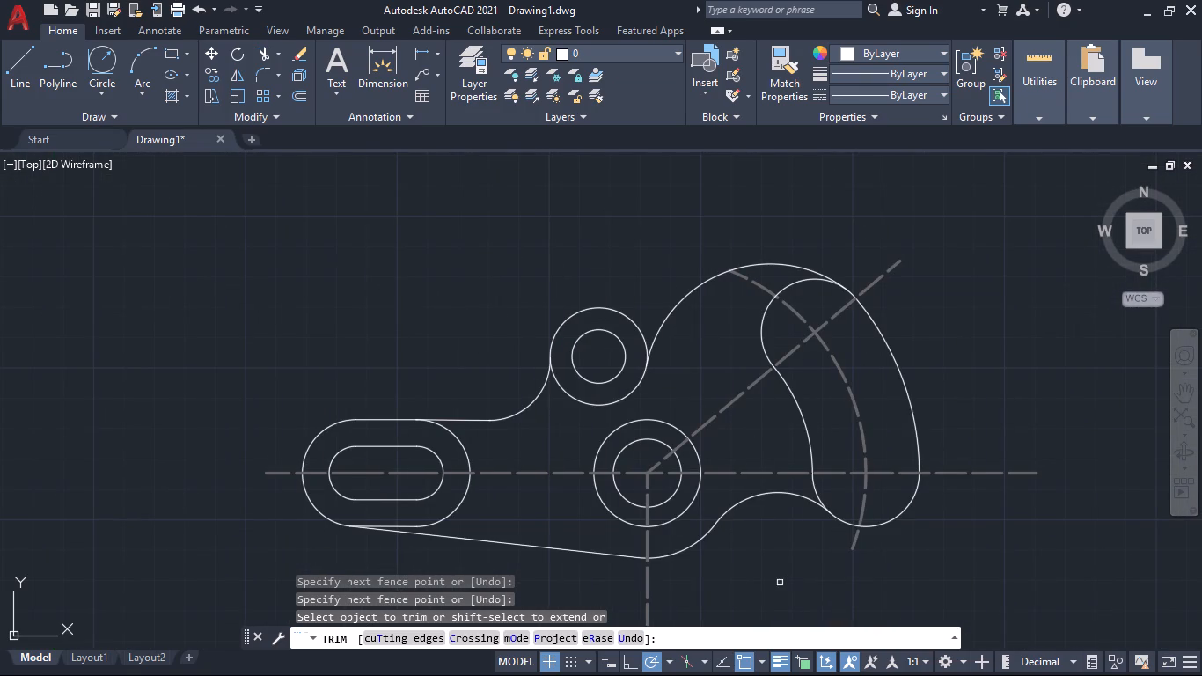
pyautogui.press('Escape')
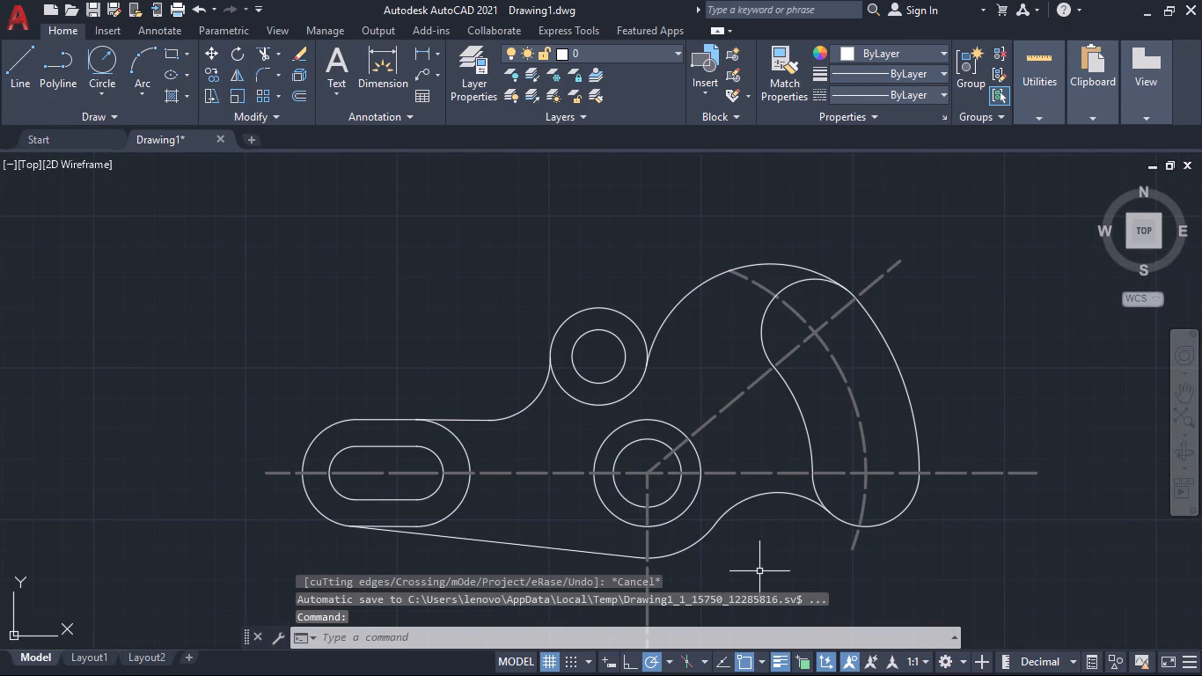
pyautogui.moveTo(480, 358); pyautogui.dragTo(502, 303, button='middle')
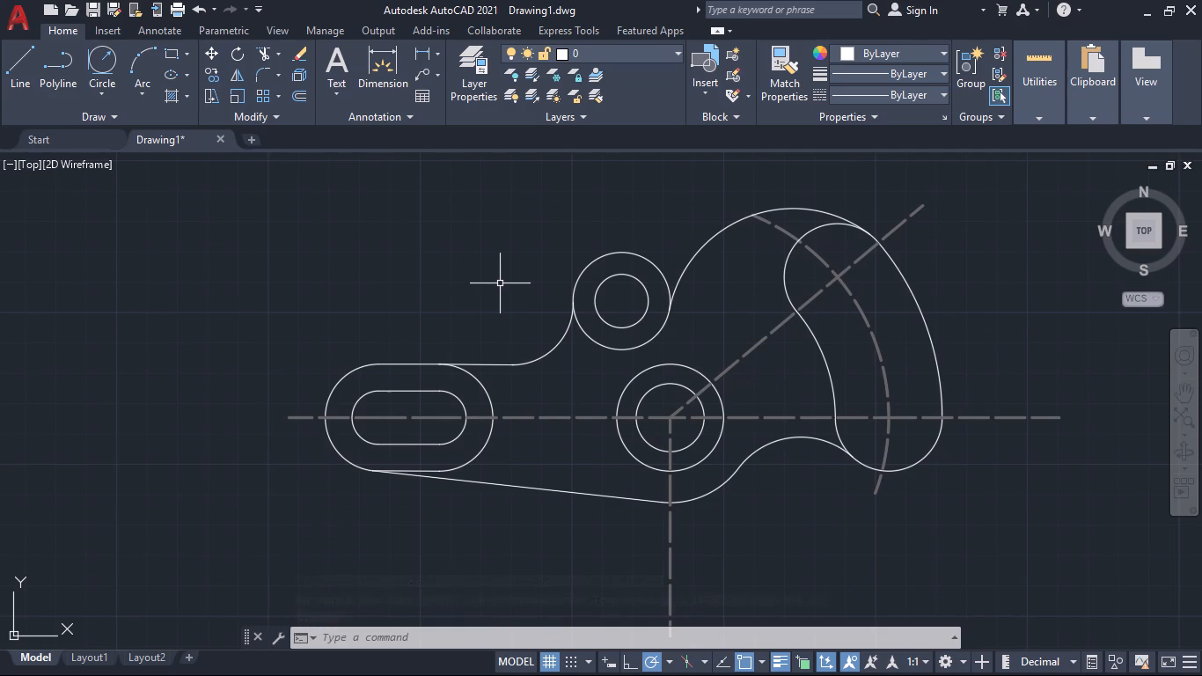
pyautogui.moveTo(500, 283); pyautogui.dragTo(432, 330, button='middle')
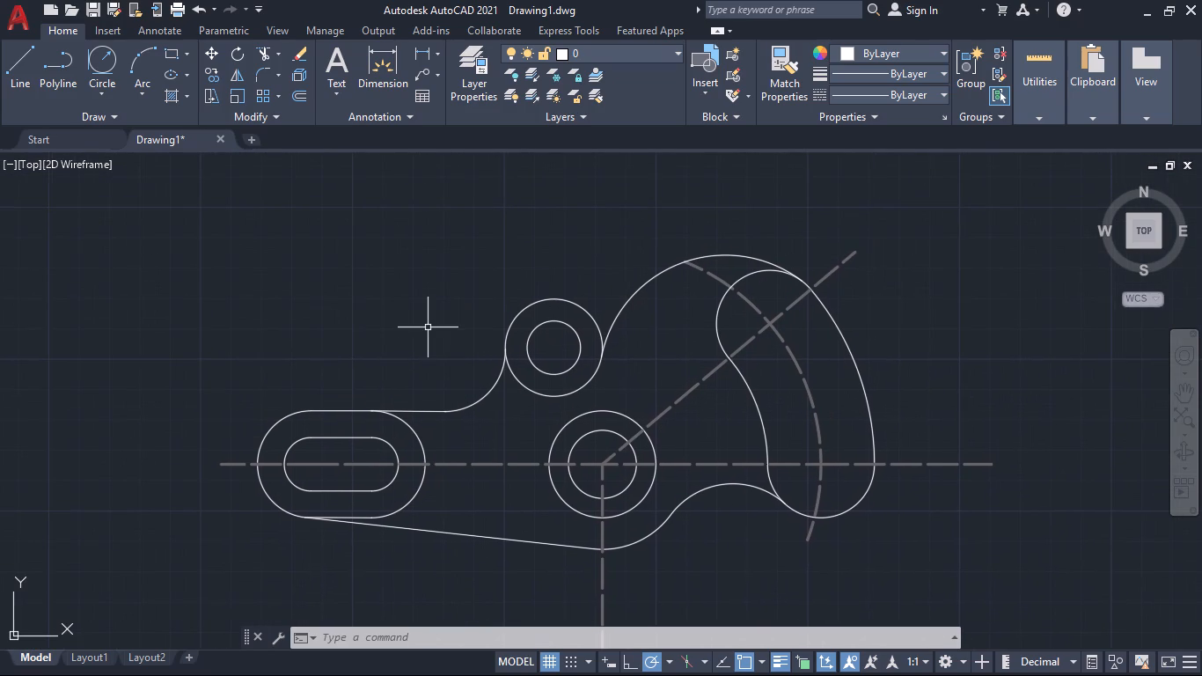
pyautogui.moveTo(425, 326); pyautogui.dragTo(491, 327, button='middle')
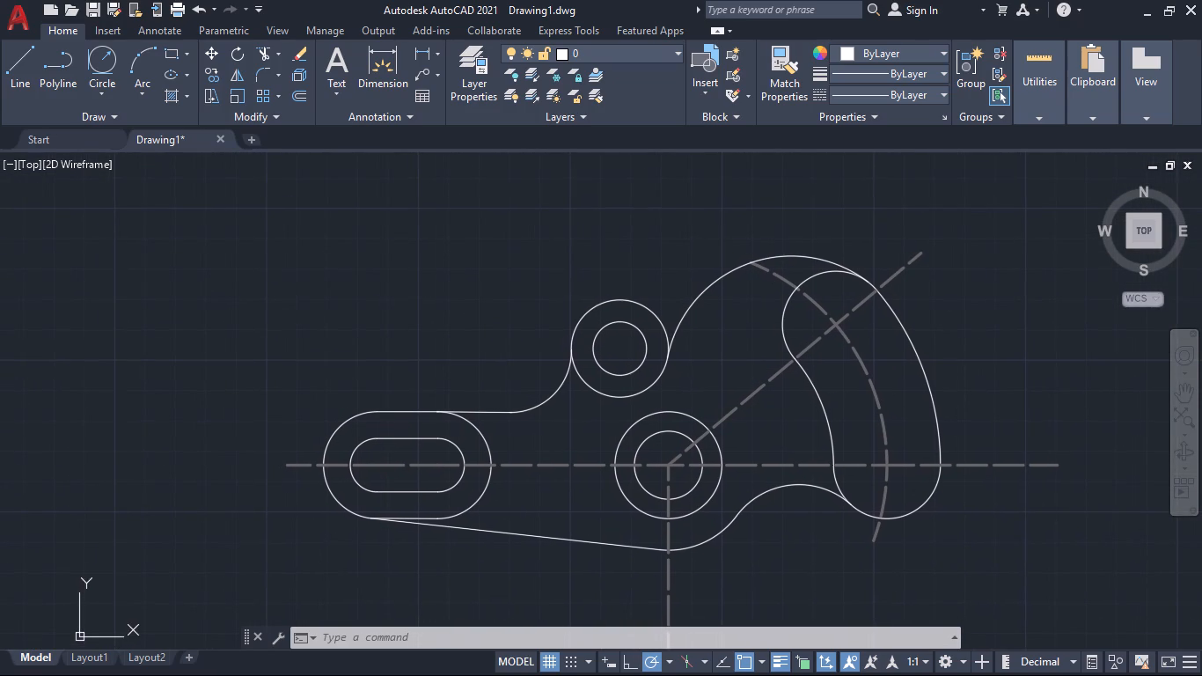
pyautogui.moveTo(491, 327); pyautogui.dragTo(554, 297, button='middle')
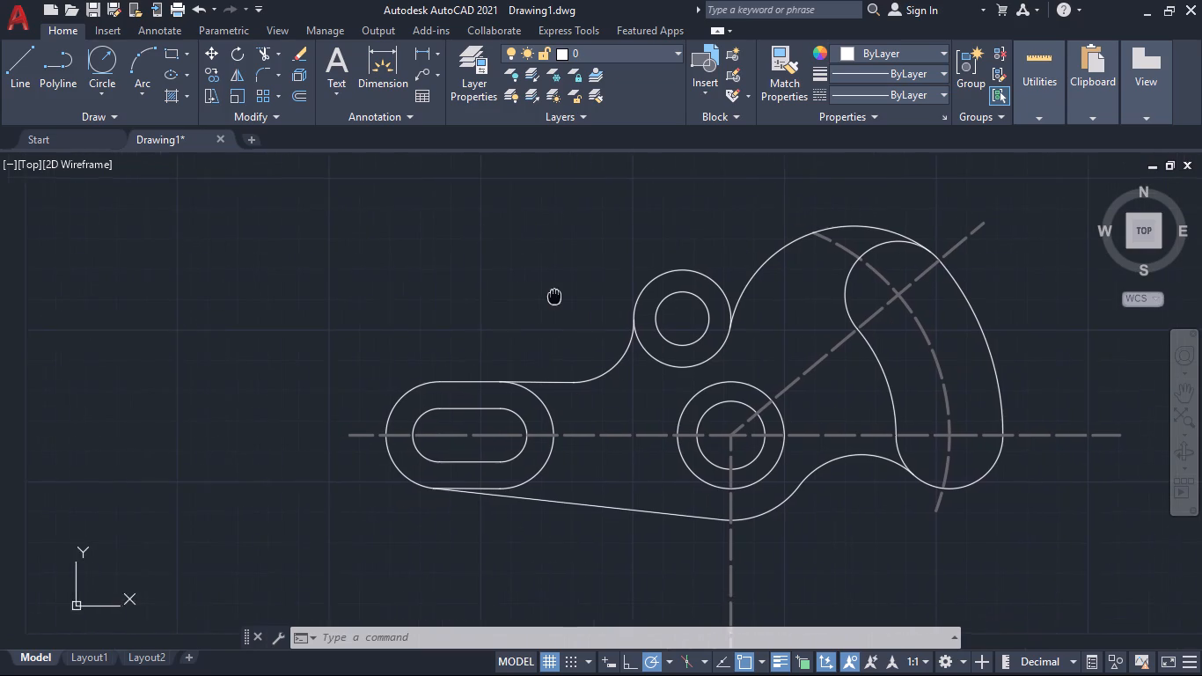
pyautogui.moveTo(554, 297); pyautogui.dragTo(366, 291, button='middle')
pyautogui.scroll(-1, 365, 292)
pyautogui.moveTo(364, 292); pyautogui.dragTo(395, 368, button='middle')
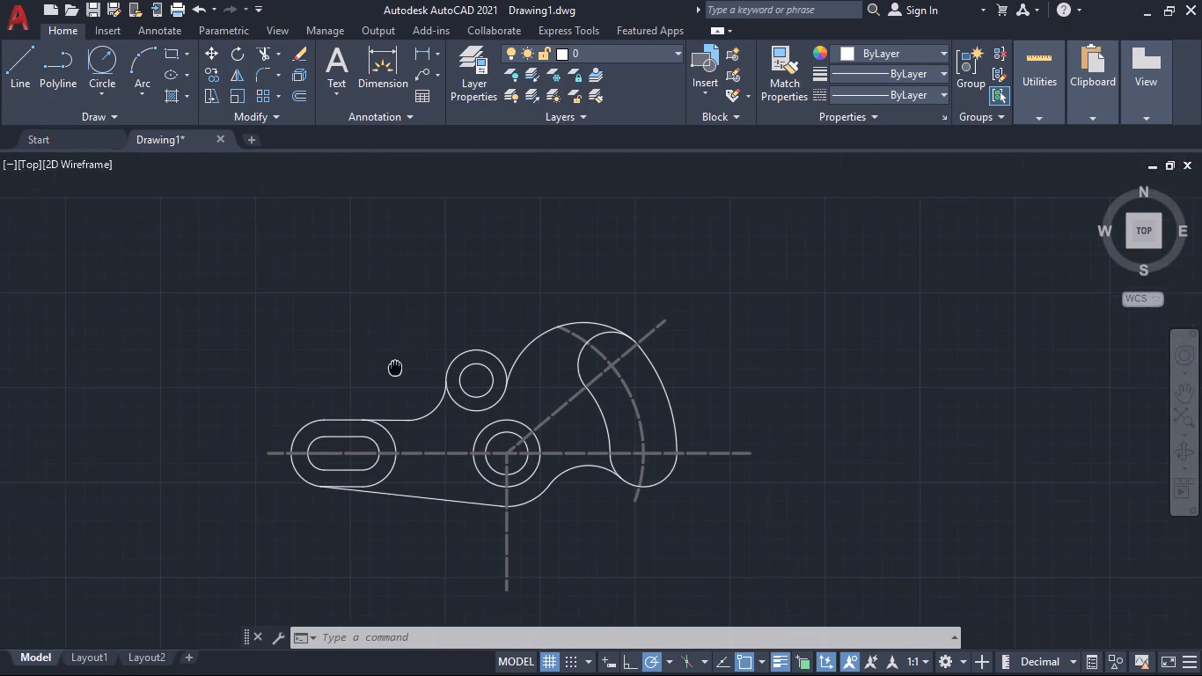
pyautogui.moveTo(395, 368); pyautogui.dragTo(395, 369, button='middle')
pyautogui.moveTo(390, 354); pyautogui.dragTo(395, 325, button='middle')
pyautogui.scroll(1, 373, 368)
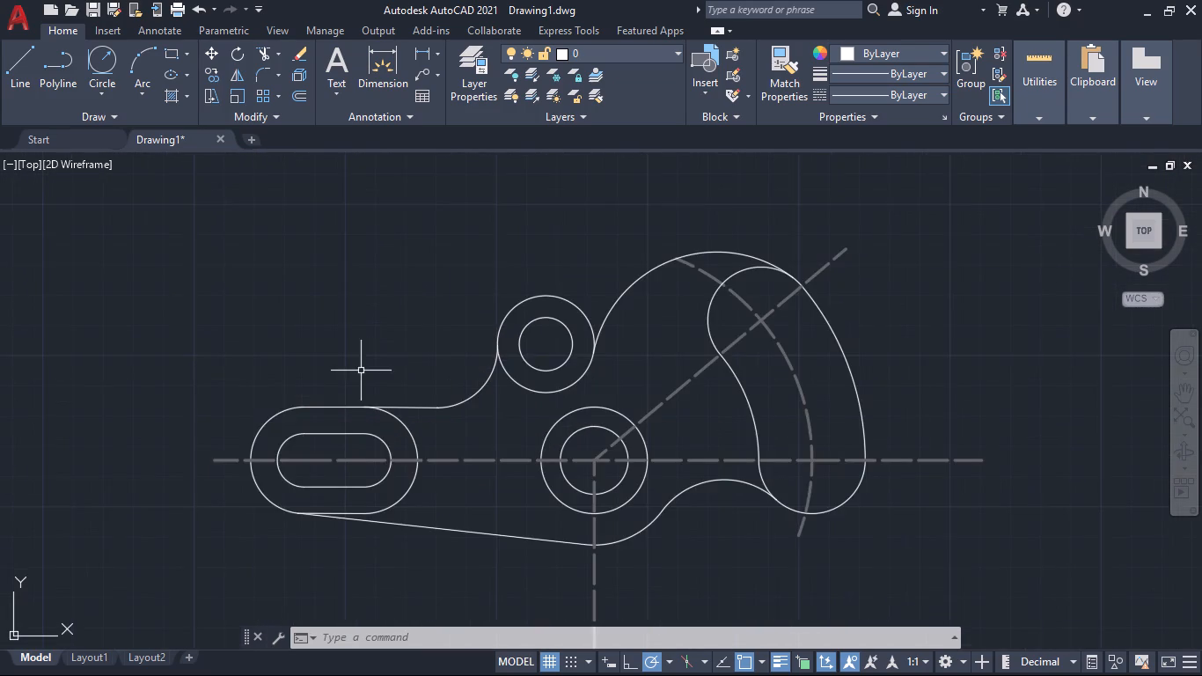
pyautogui.moveTo(361, 370); pyautogui.dragTo(478, 314, button='middle')
pyautogui.scroll(1, 362, 370)
pyautogui.click(415, 374)
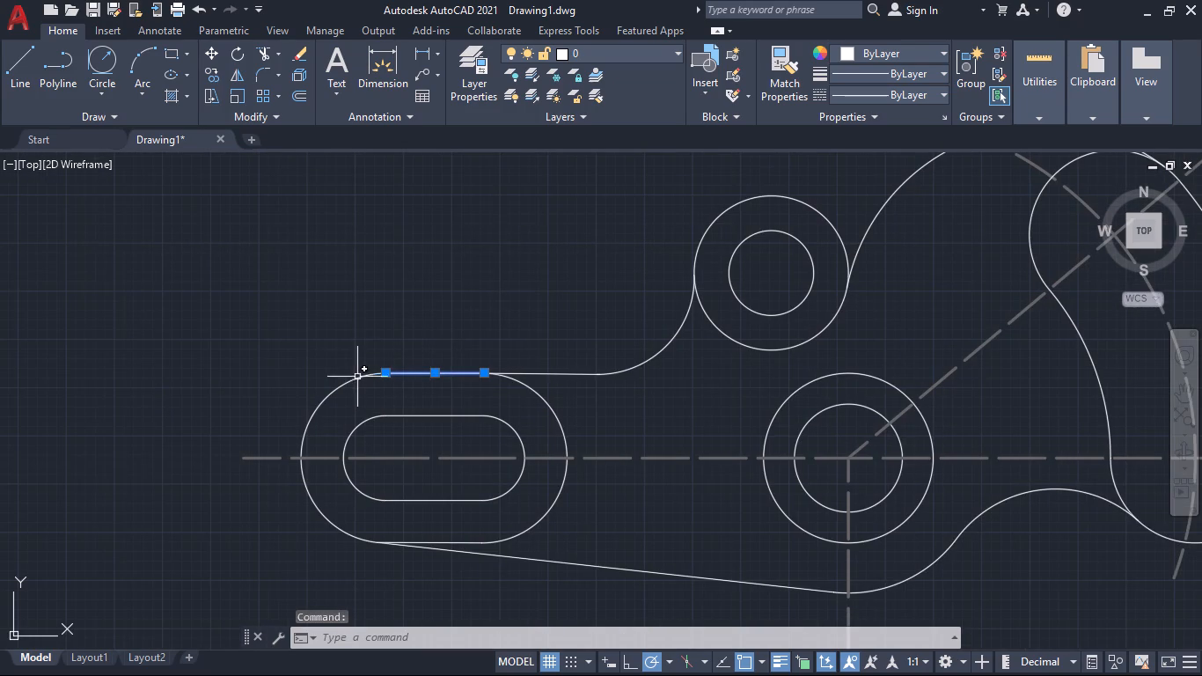
pyautogui.press('Escape')
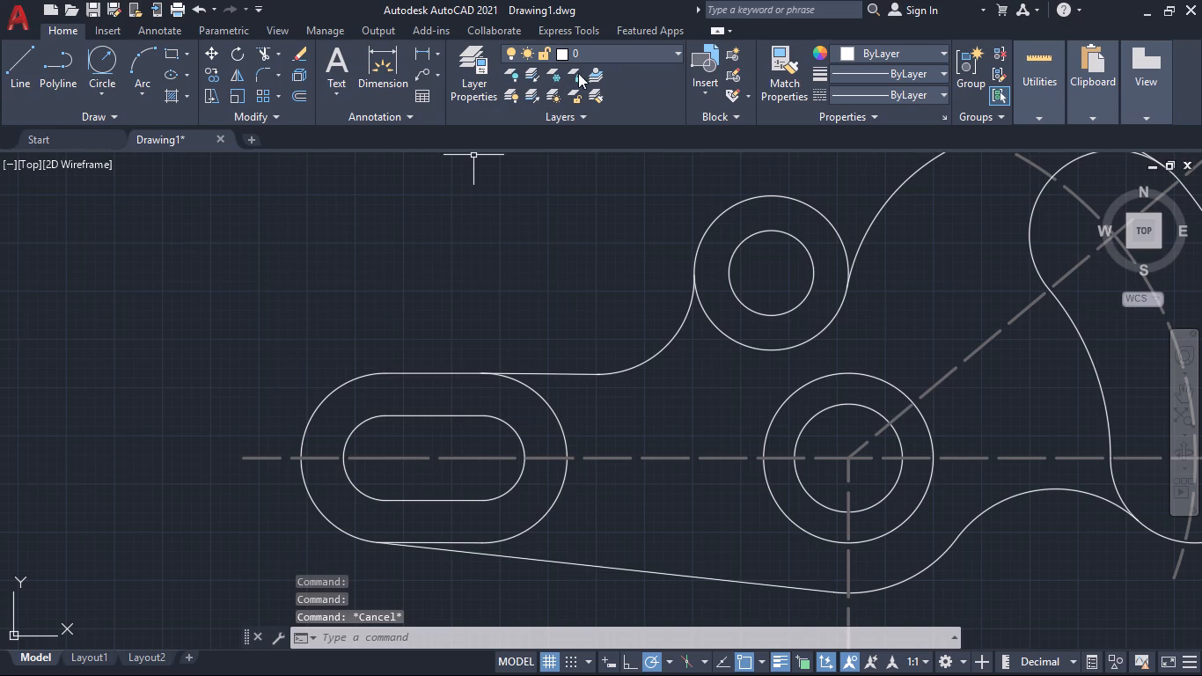
# Create two new layers in the layer properties.
pyautogui.click(476, 77)
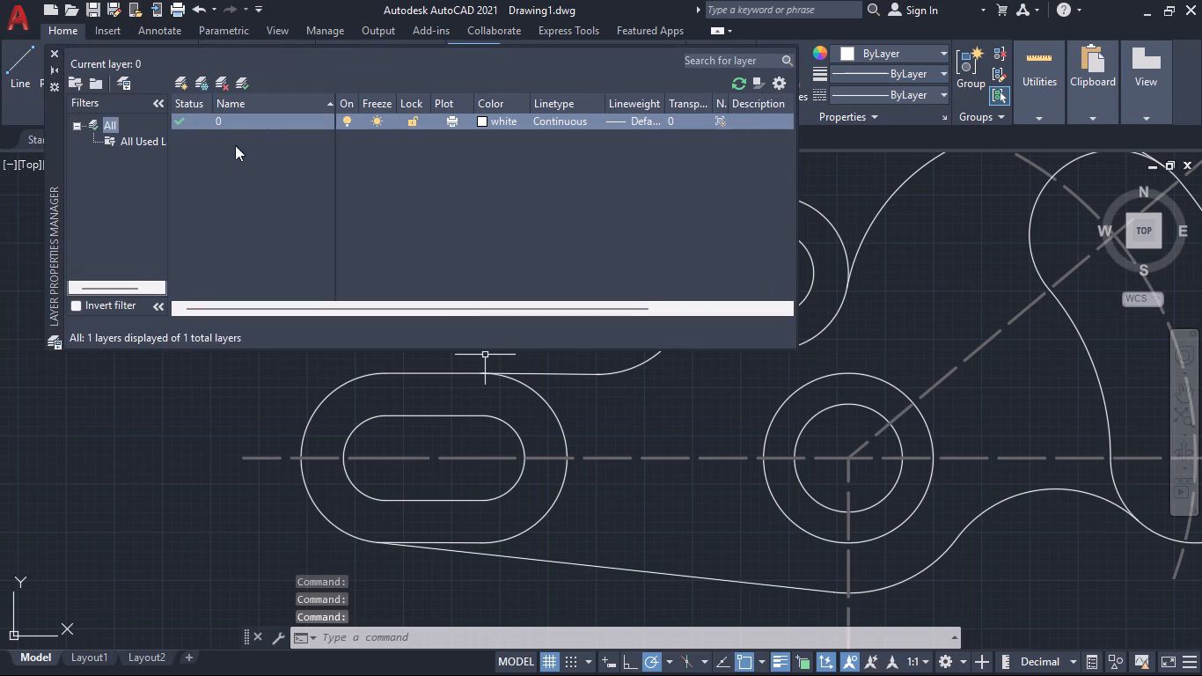
pyautogui.click(190, 87)
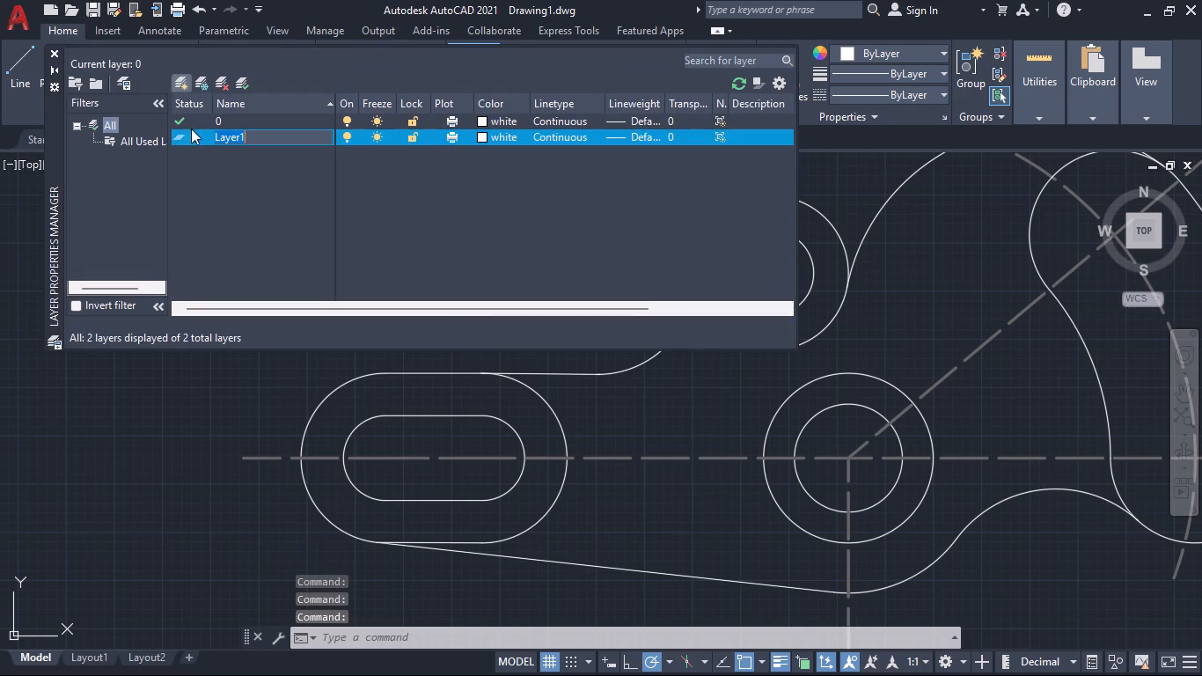
pyautogui.click(185, 82)
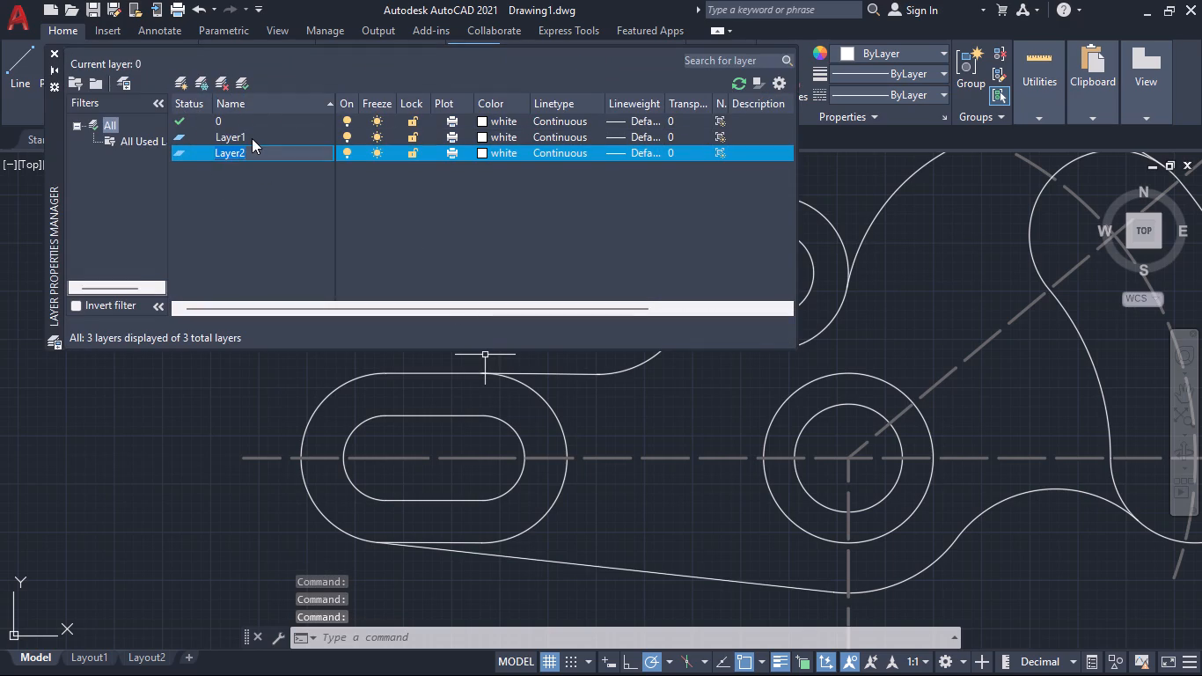
# Rename the first new layer as Lines.
pyautogui.click(252, 138)
pyautogui.click(248, 136)
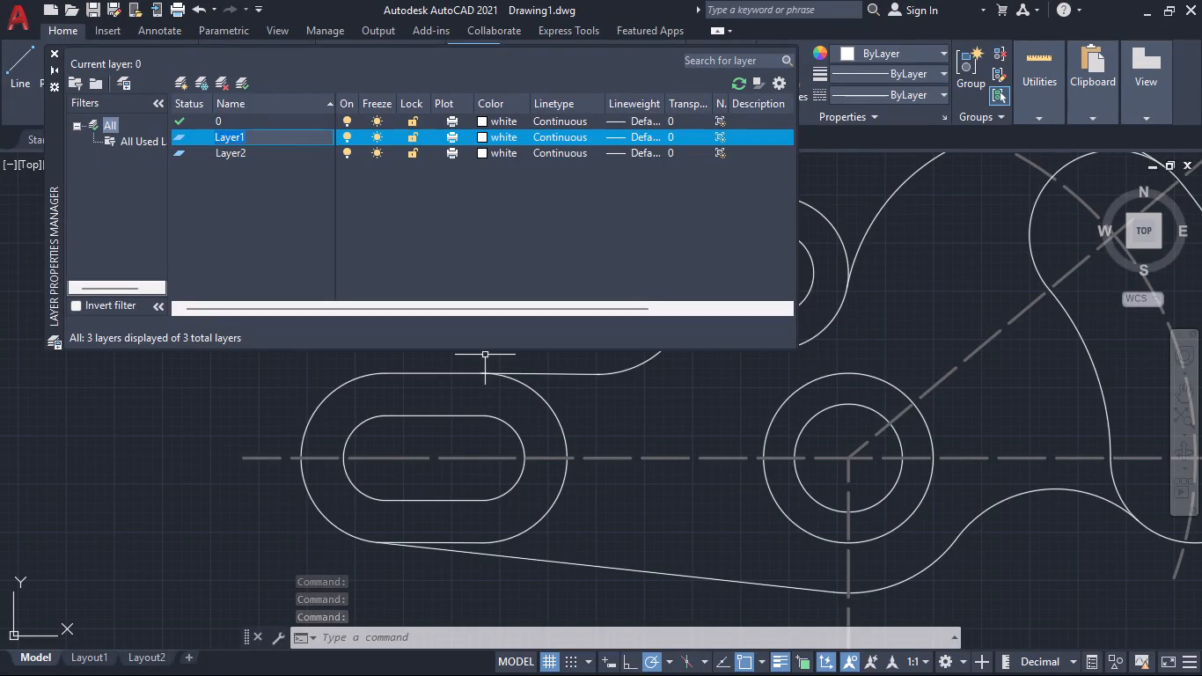
pyautogui.press('BackSpace')
pyautogui.press('BackSpace')
pyautogui.press('BackSpace')
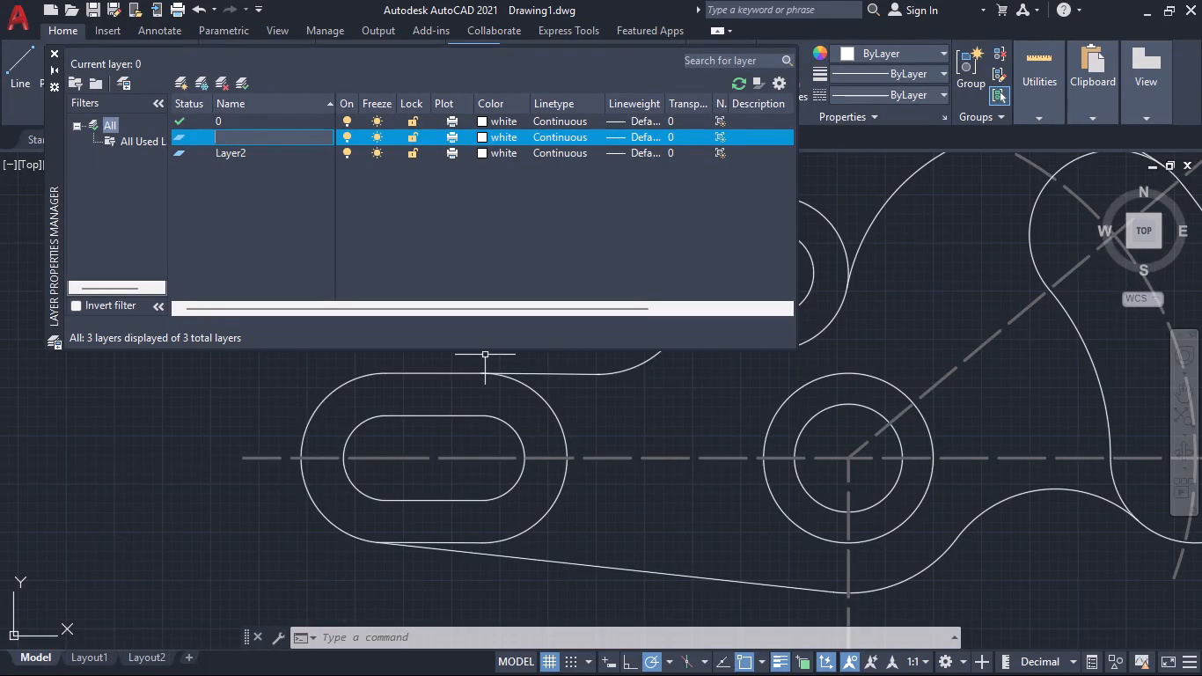
pyautogui.write('li')
pyautogui.press('BackSpace')
pyautogui.press('BackSpace')
pyautogui.write('Lines')
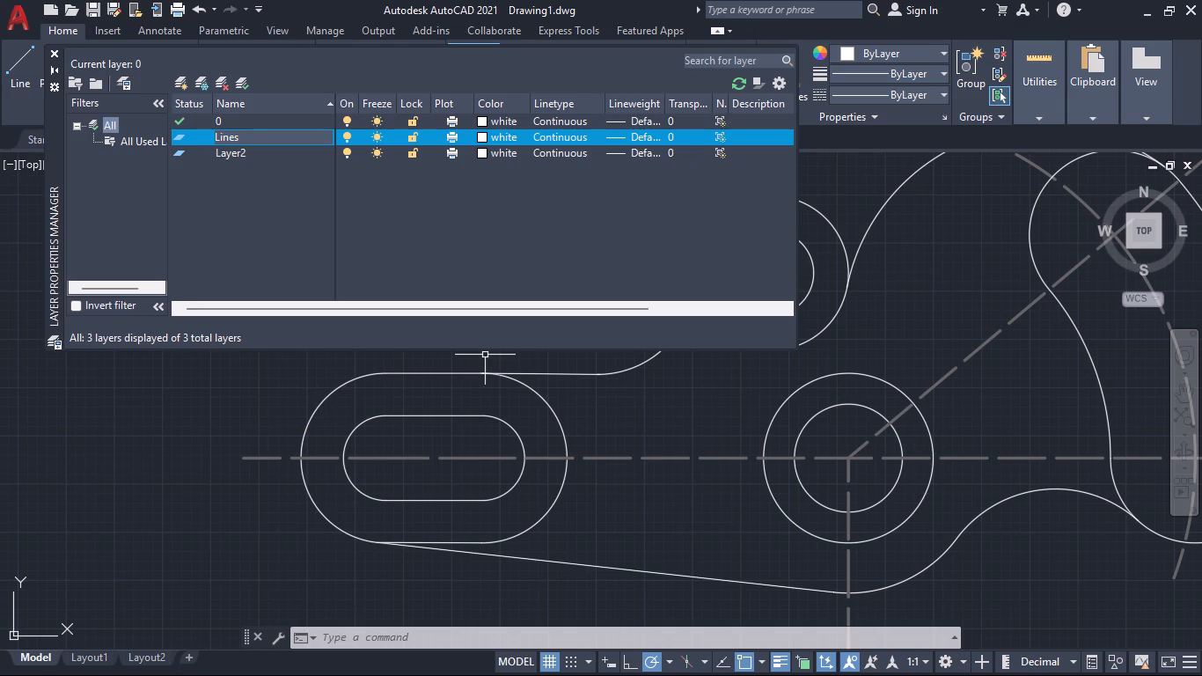
# Rename the second new layer as Dimensions.
pyautogui.doubleClick(300, 154)
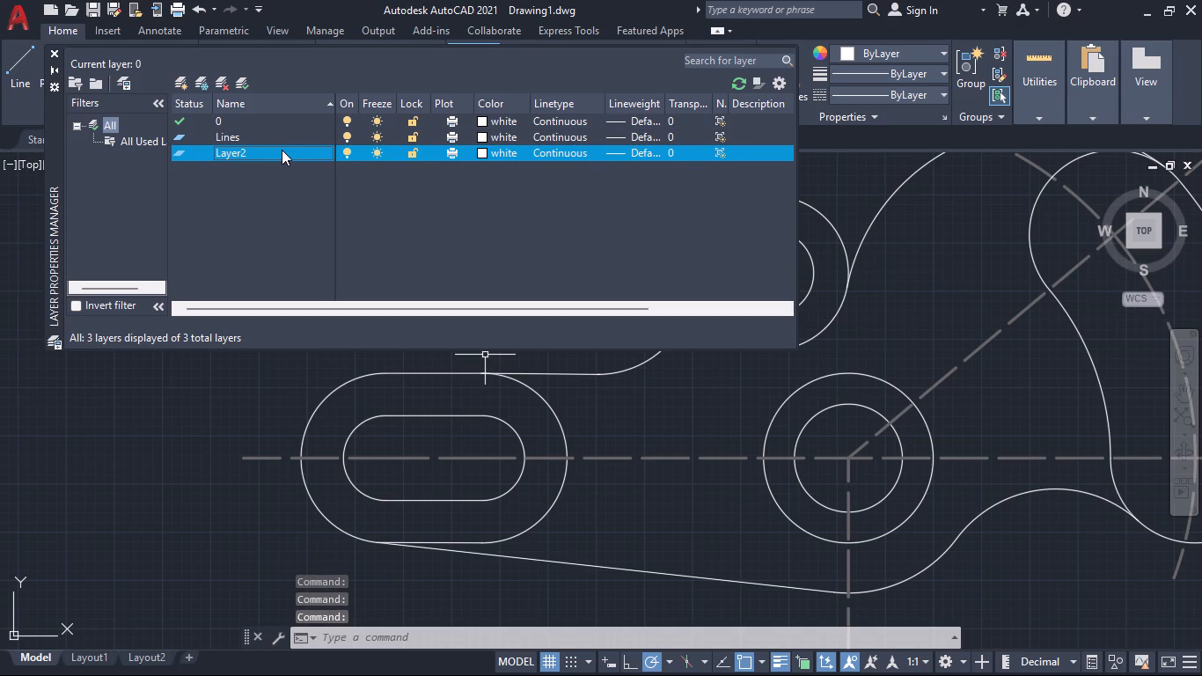
pyautogui.click(273, 151)
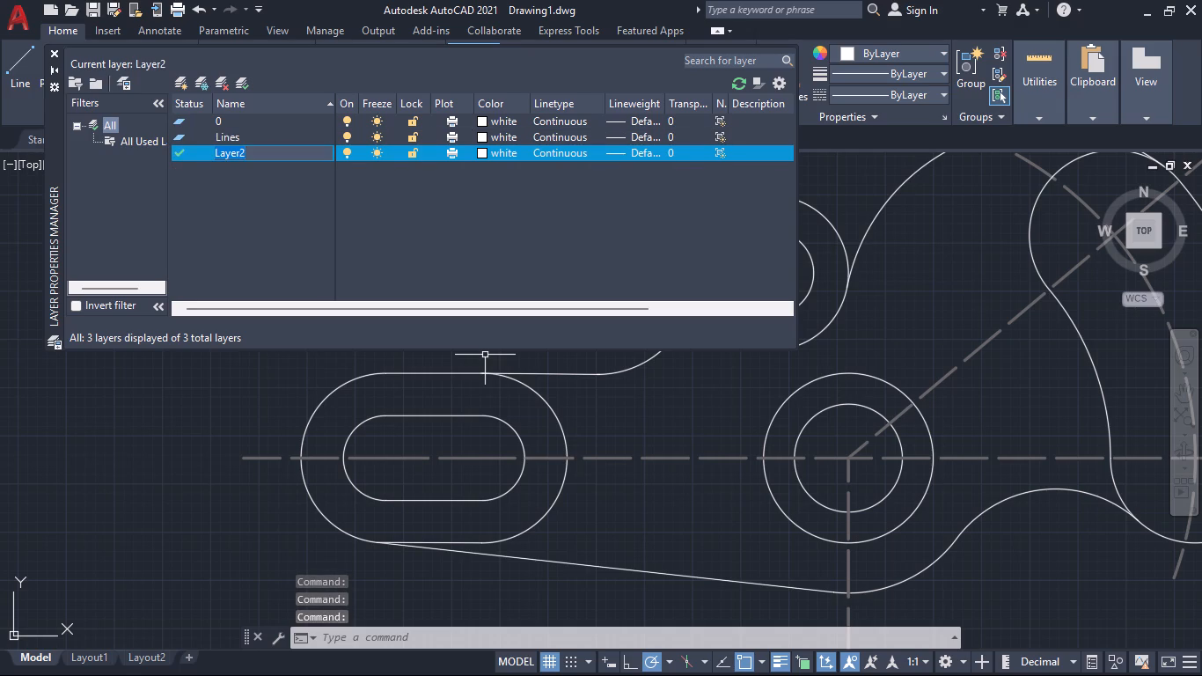
pyautogui.press('BackSpace')
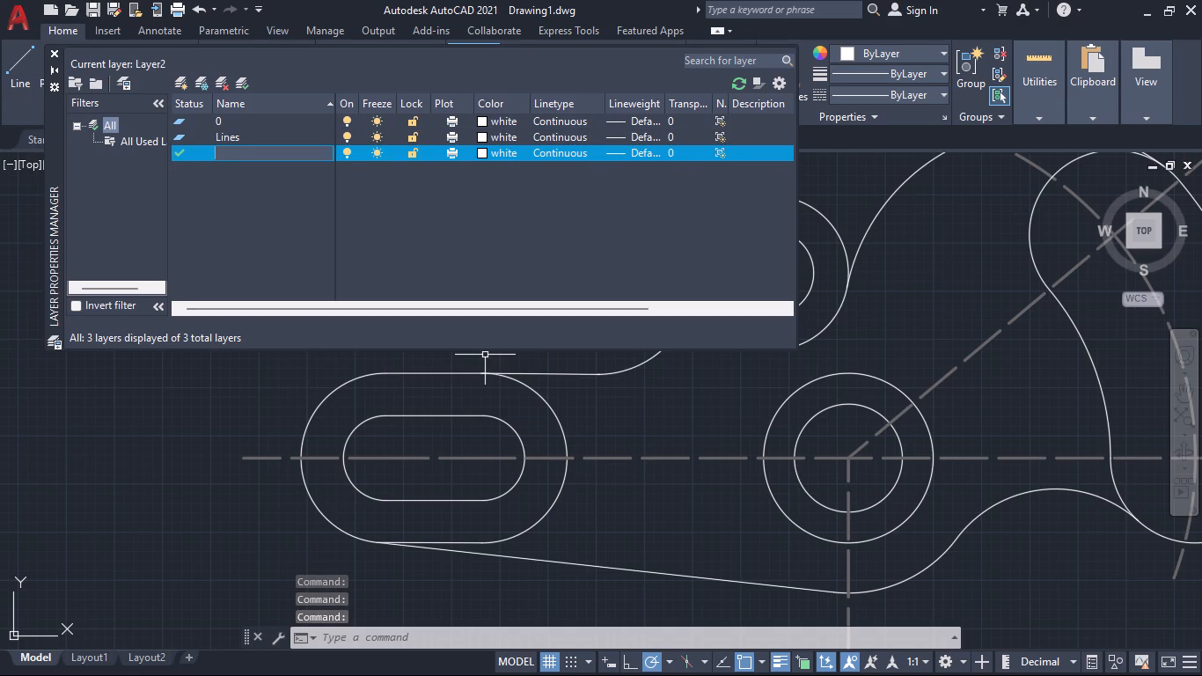
pyautogui.write('Dimensions')
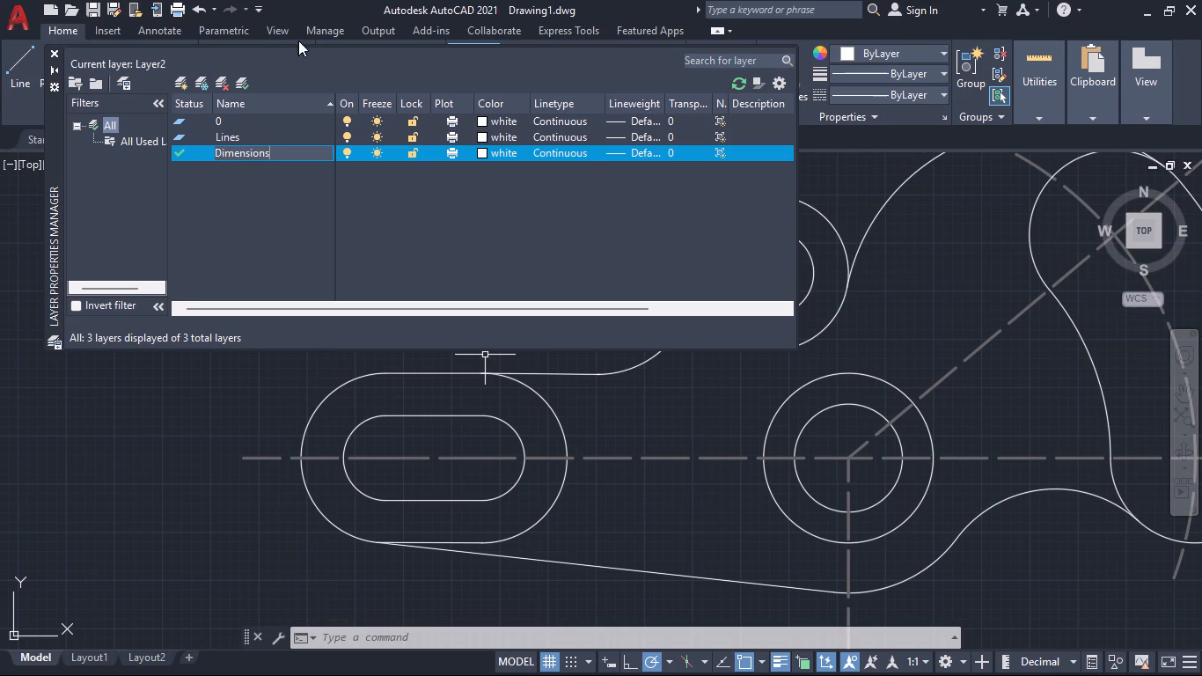
pyautogui.click(465, 184)
pyautogui.click(322, 130)
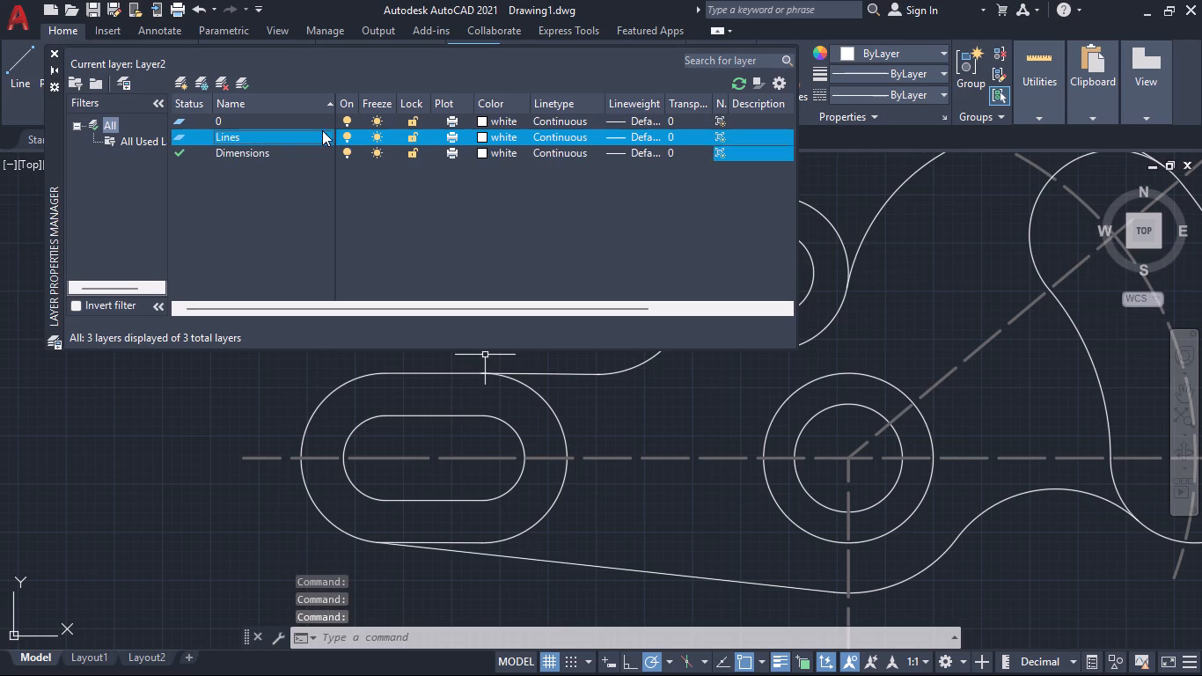
# Make layer 0 the current layer.
pyautogui.click(180, 151)
pyautogui.click(180, 121)
pyautogui.click(180, 121)
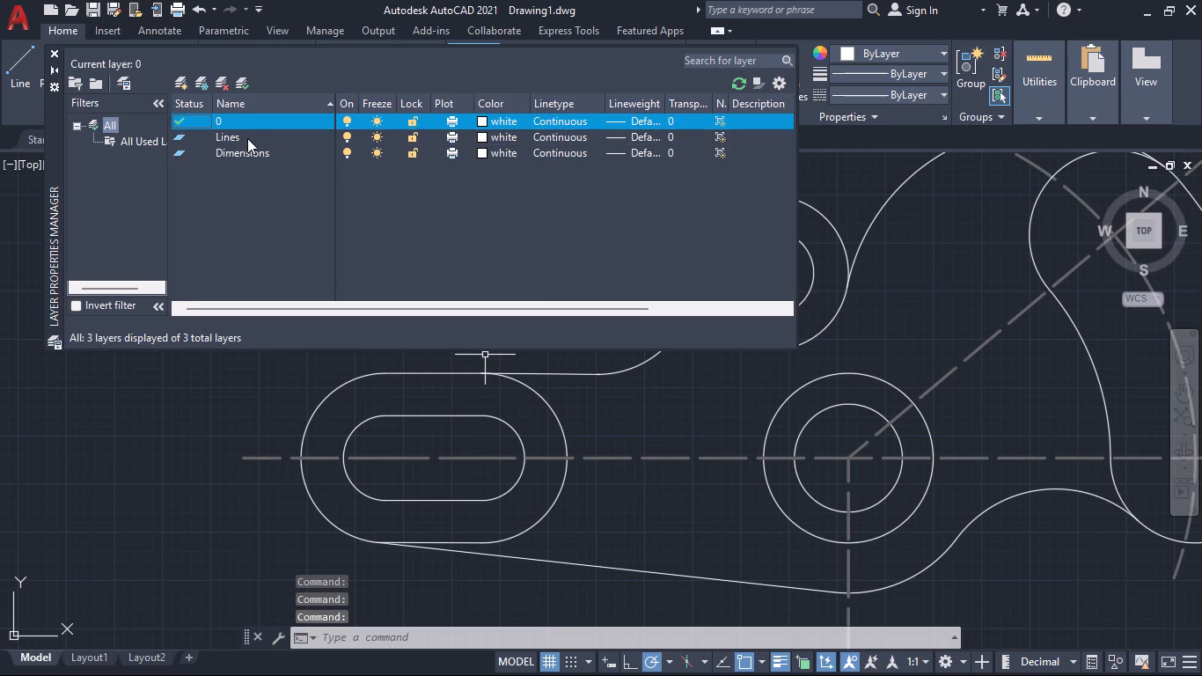
# Set the Lines layer's colour to index colour 239.
pyautogui.click(248, 137)
pyautogui.click(250, 150)
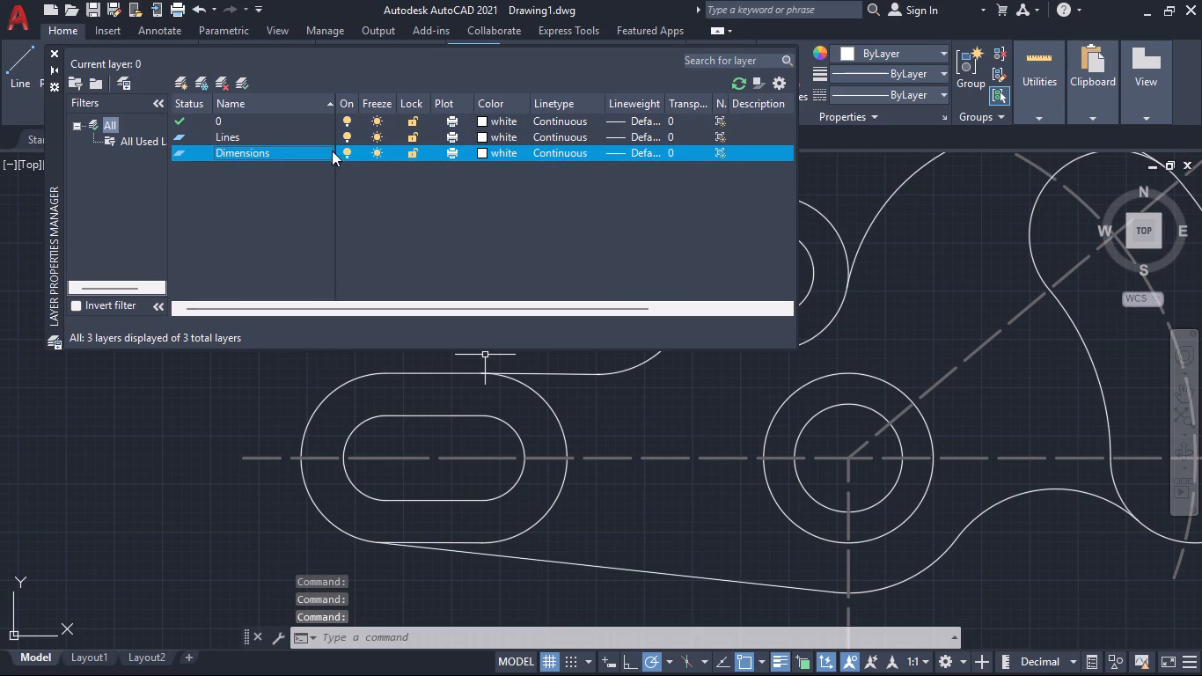
pyautogui.click(483, 134)
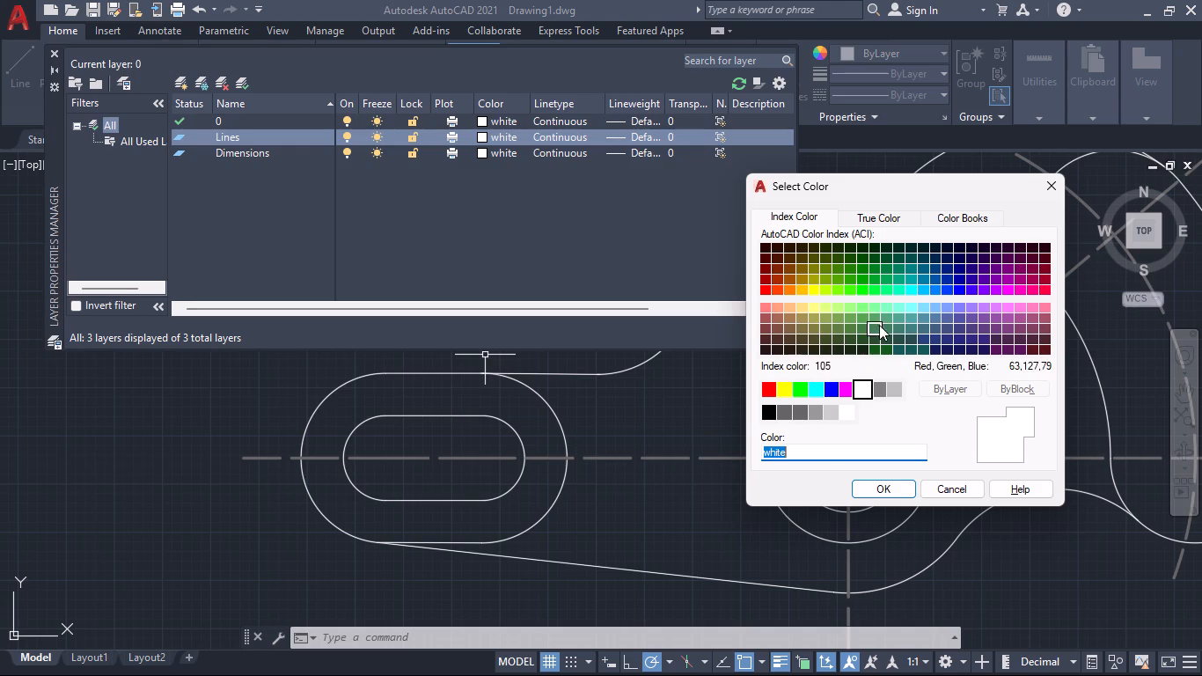
pyautogui.click(1035, 349)
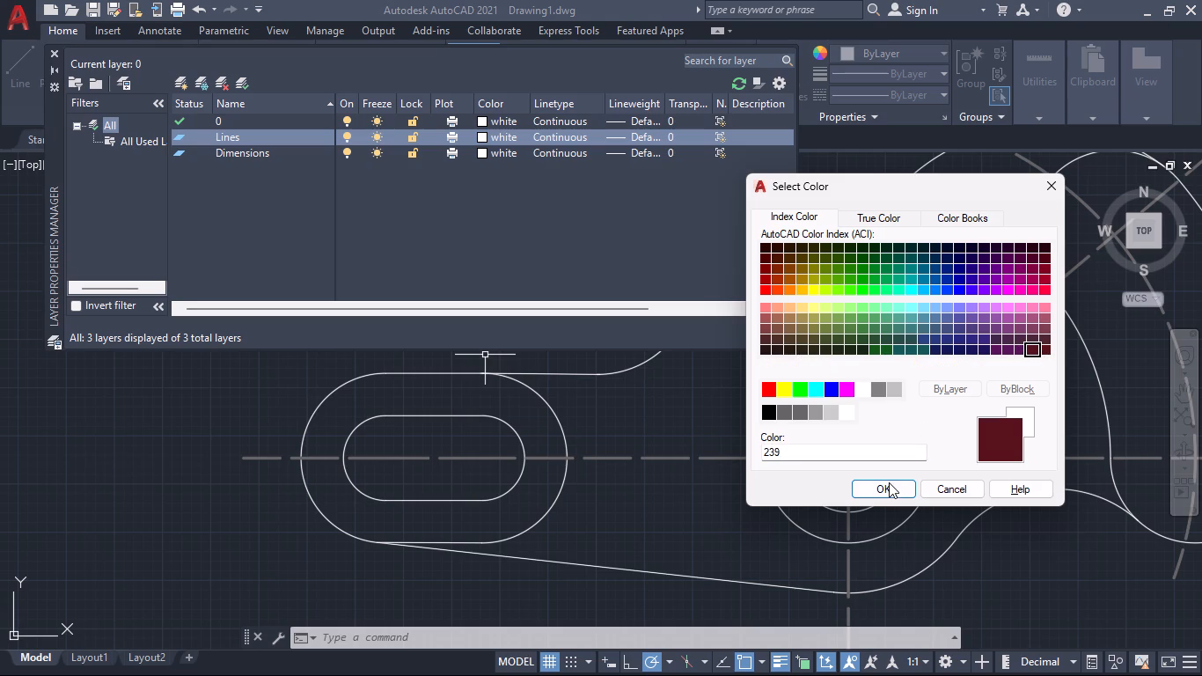
pyautogui.click(889, 482)
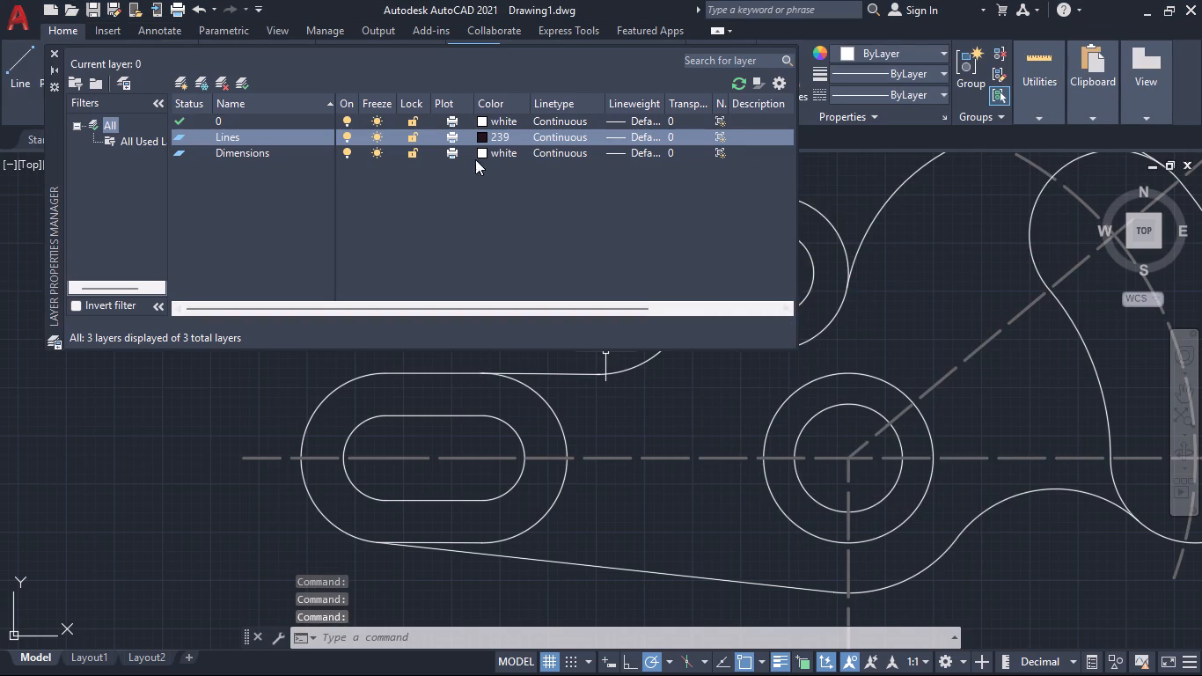
# Set the Dimensions layer's colour to index colour 130 and close the layer properties.
pyautogui.click(477, 151)
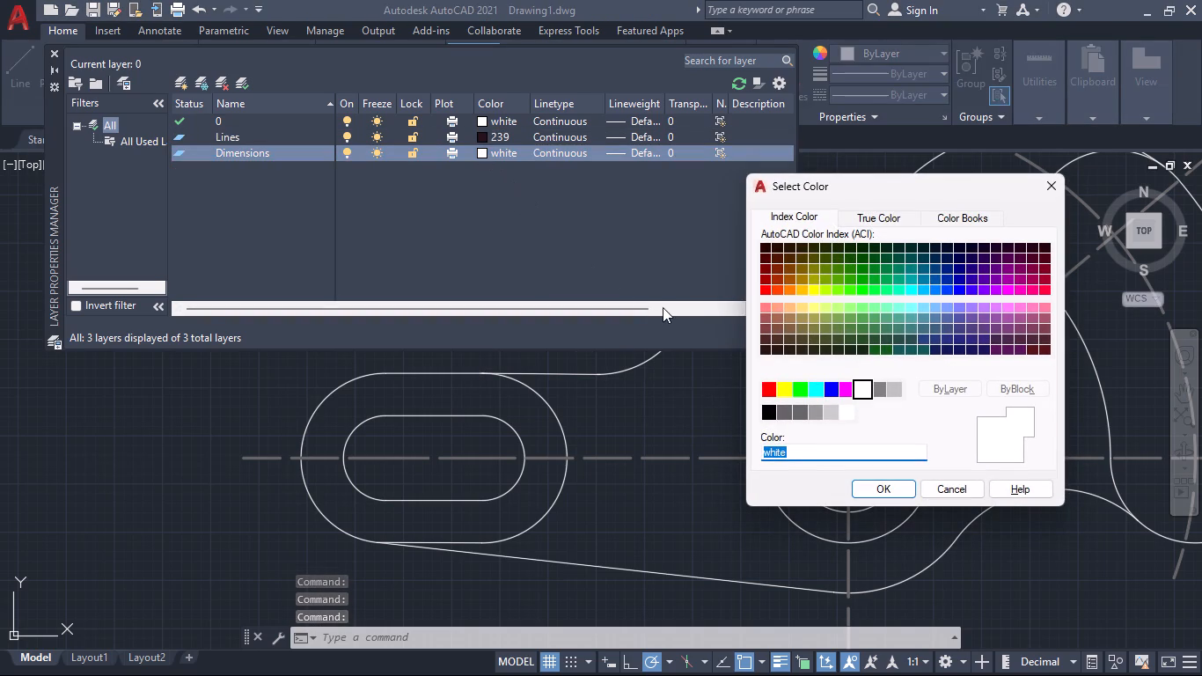
pyautogui.click(916, 289)
pyautogui.click(887, 479)
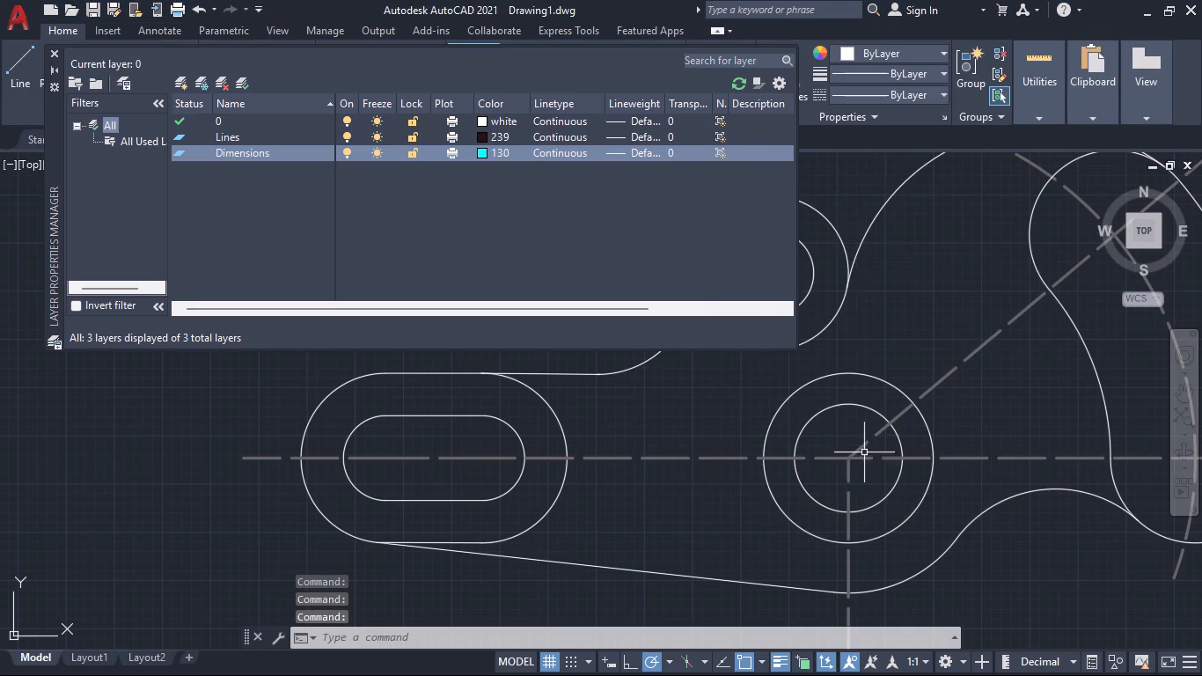
pyautogui.click(56, 53)
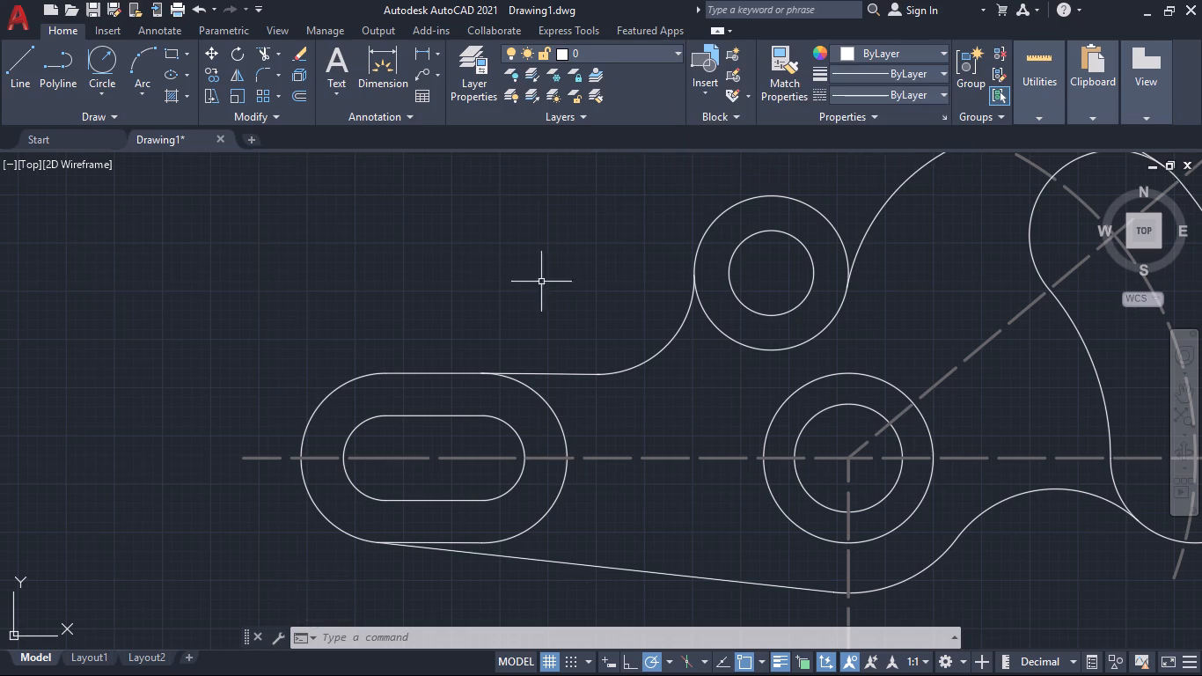
# Make Lines the current layer.
pyautogui.click(676, 53)
pyautogui.click(619, 116)
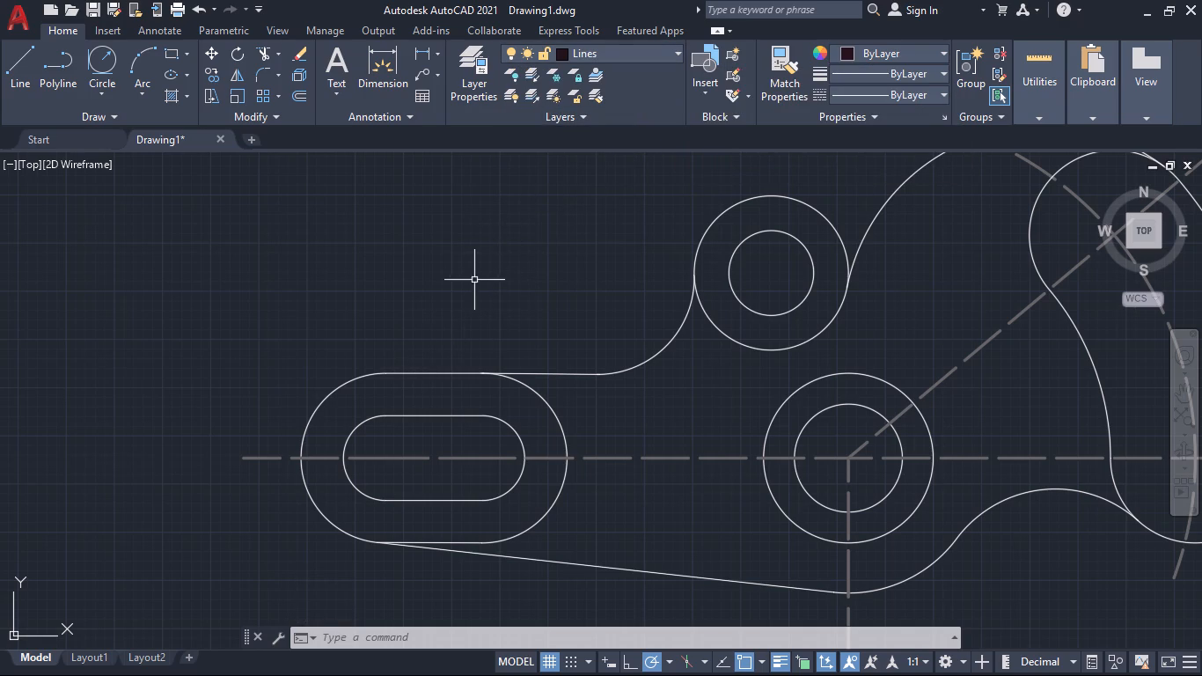
# Move all solid outline geometry, including the slot, circles, arcs and tangent lines, to the Lines layer, leaving out the dashed centerlines.
pyautogui.click(447, 372)
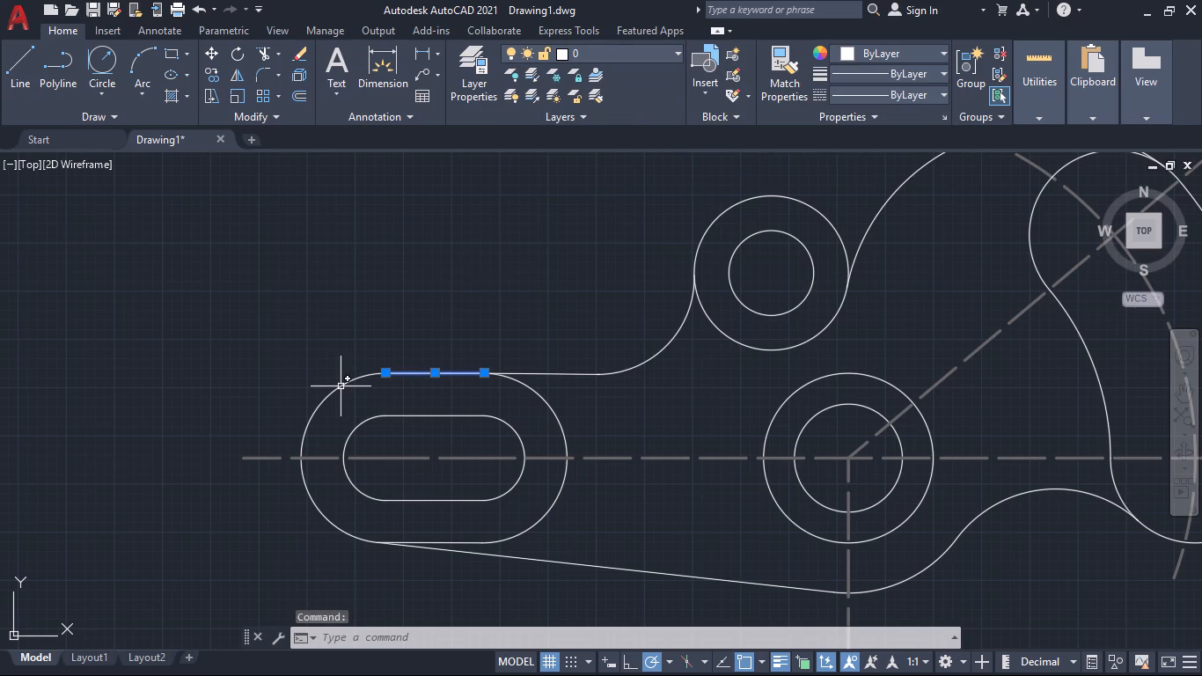
pyautogui.click(341, 384)
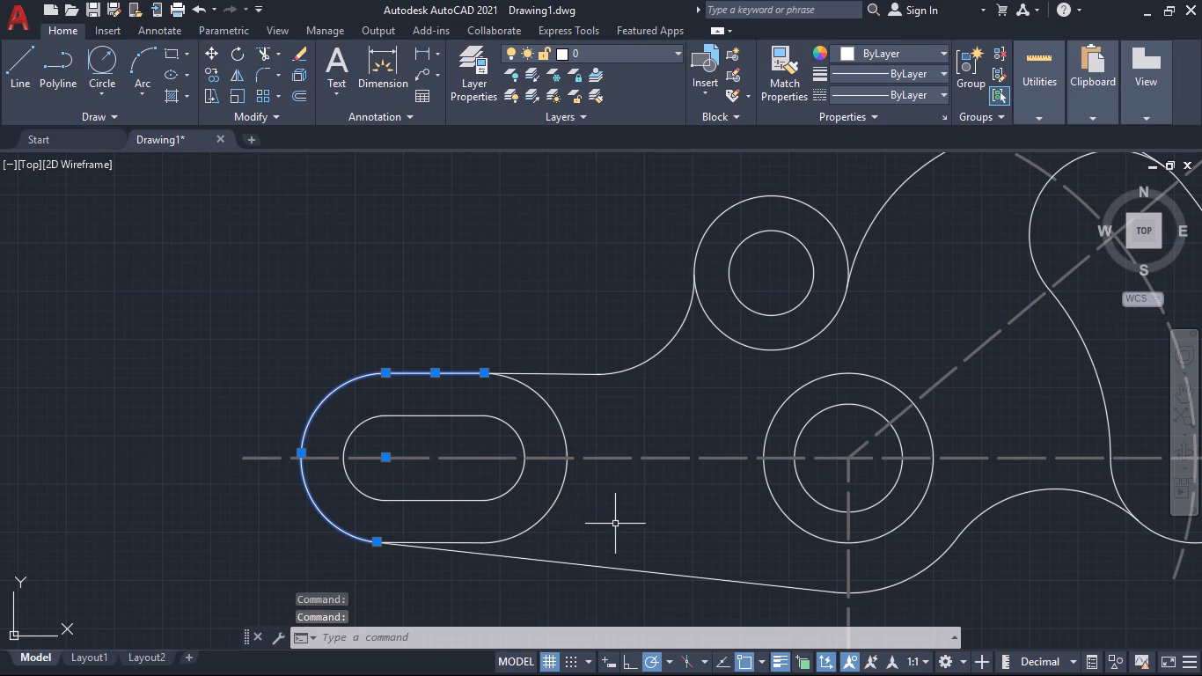
pyautogui.moveTo(618, 524); pyautogui.dragTo(502, 415, button='middle')
pyautogui.click(421, 452)
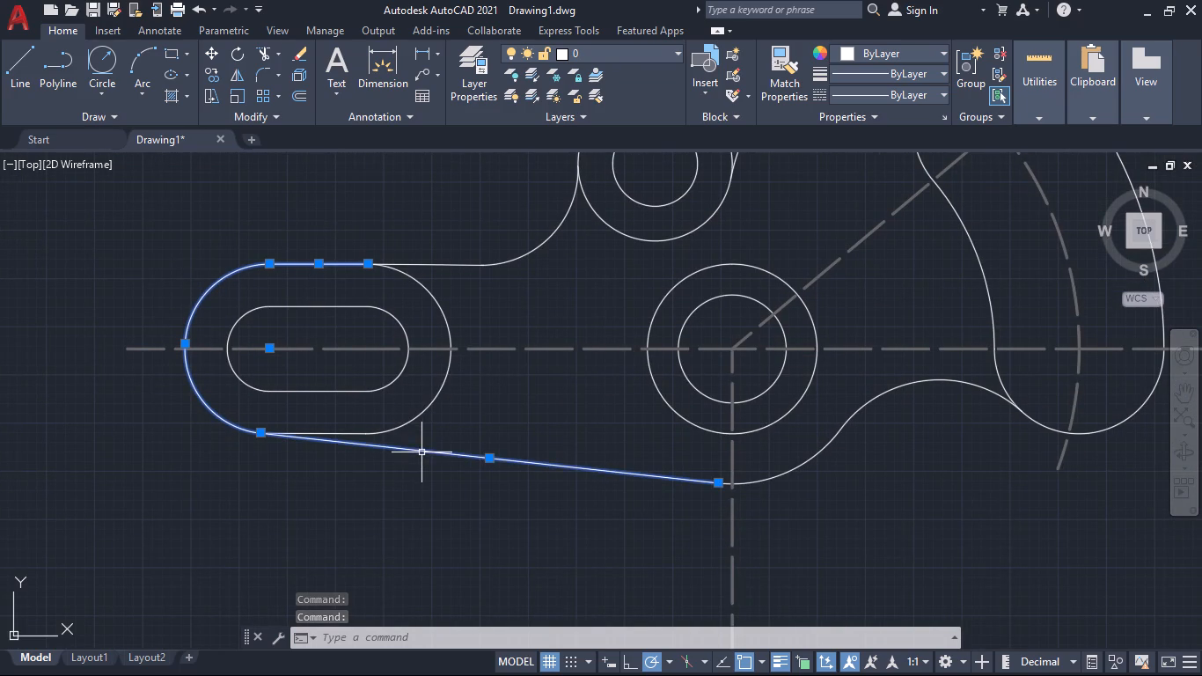
pyautogui.click(407, 422)
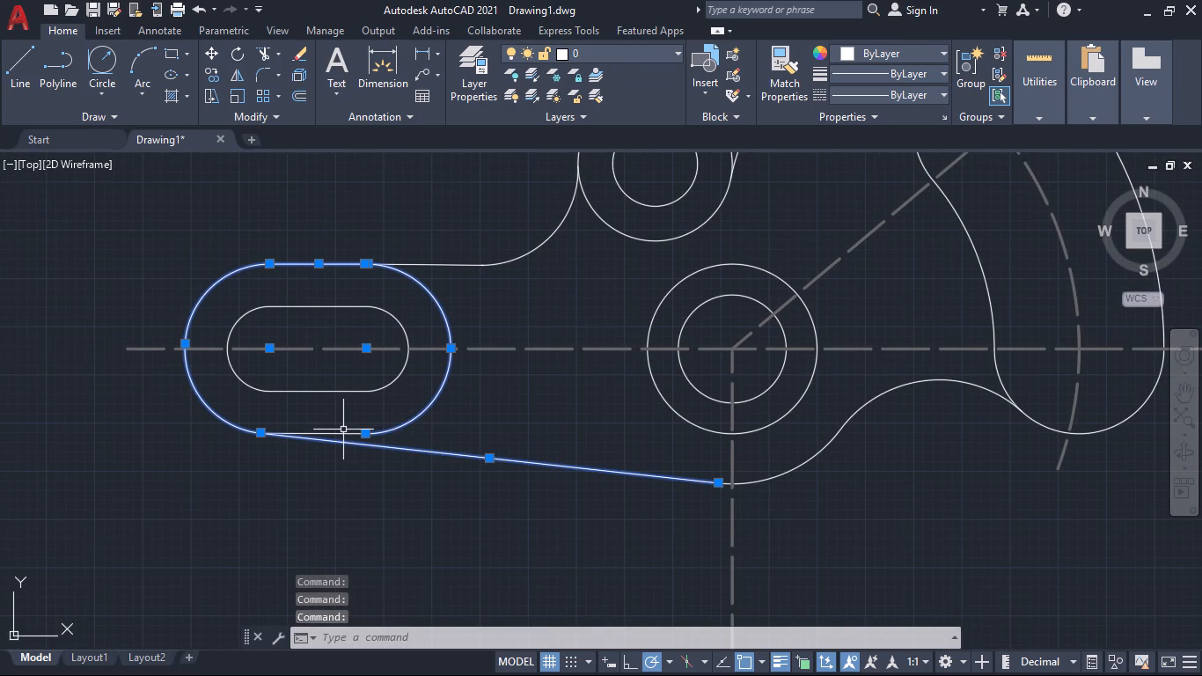
pyautogui.click(340, 432)
pyautogui.click(333, 391)
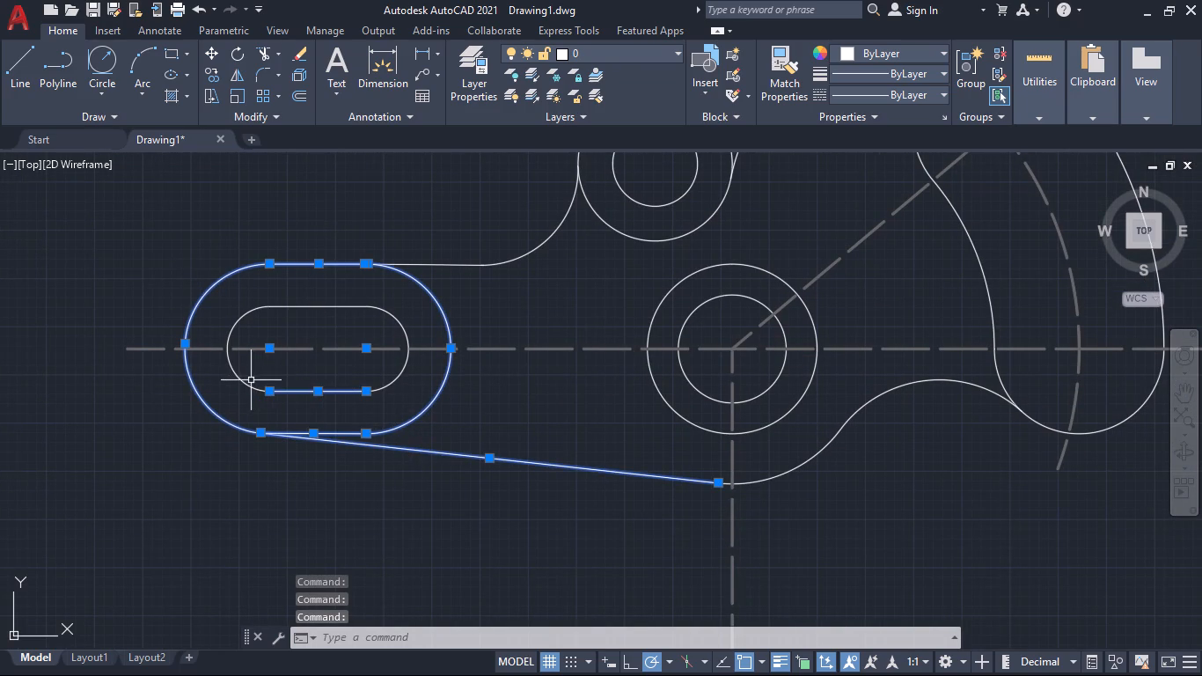
pyautogui.click(246, 381)
pyautogui.click(400, 384)
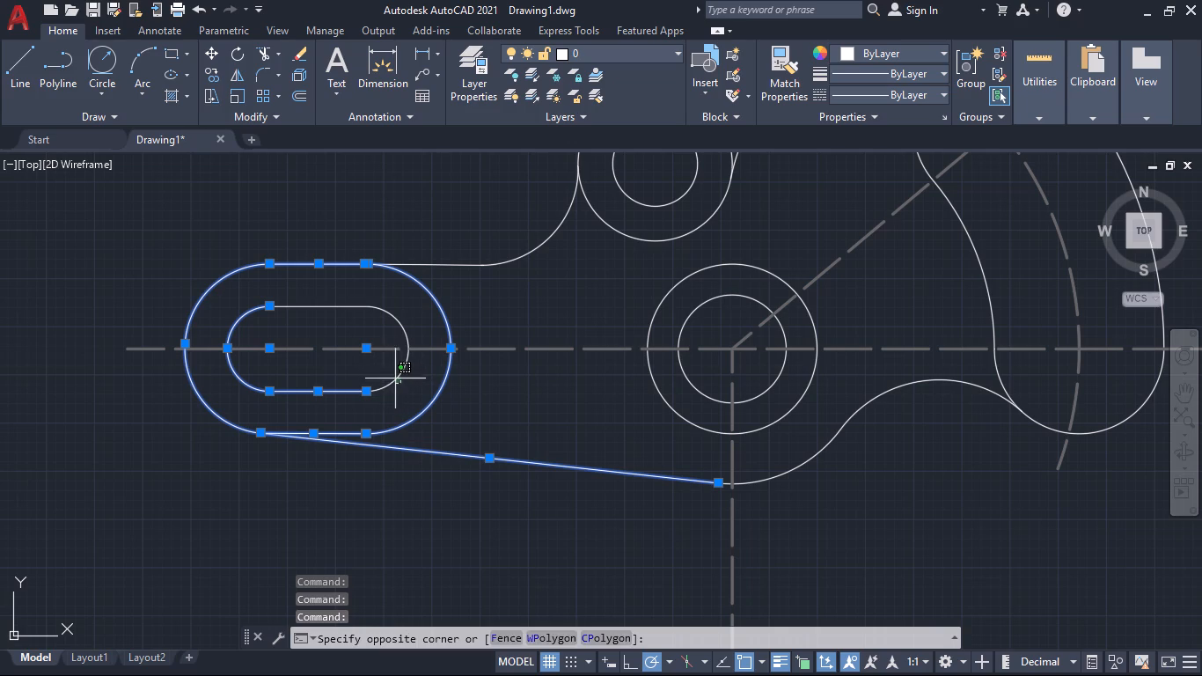
pyautogui.click(392, 374)
pyautogui.click(337, 308)
pyautogui.scroll(-3, 489, 359)
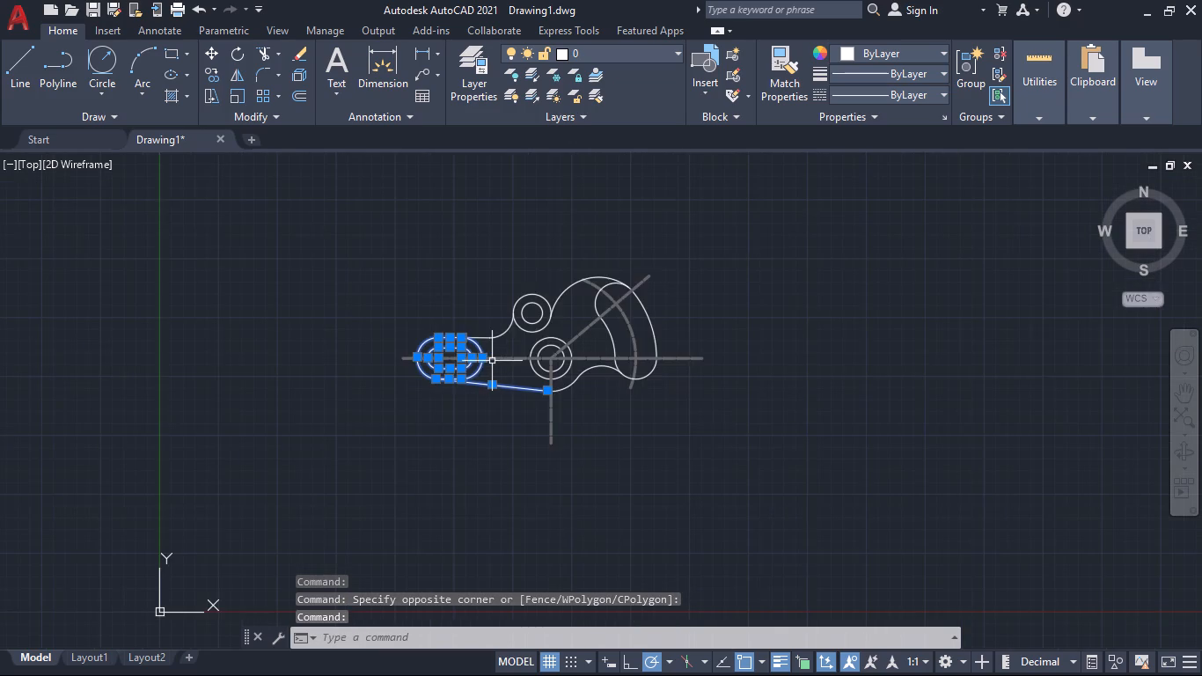
pyautogui.scroll(3, 498, 363)
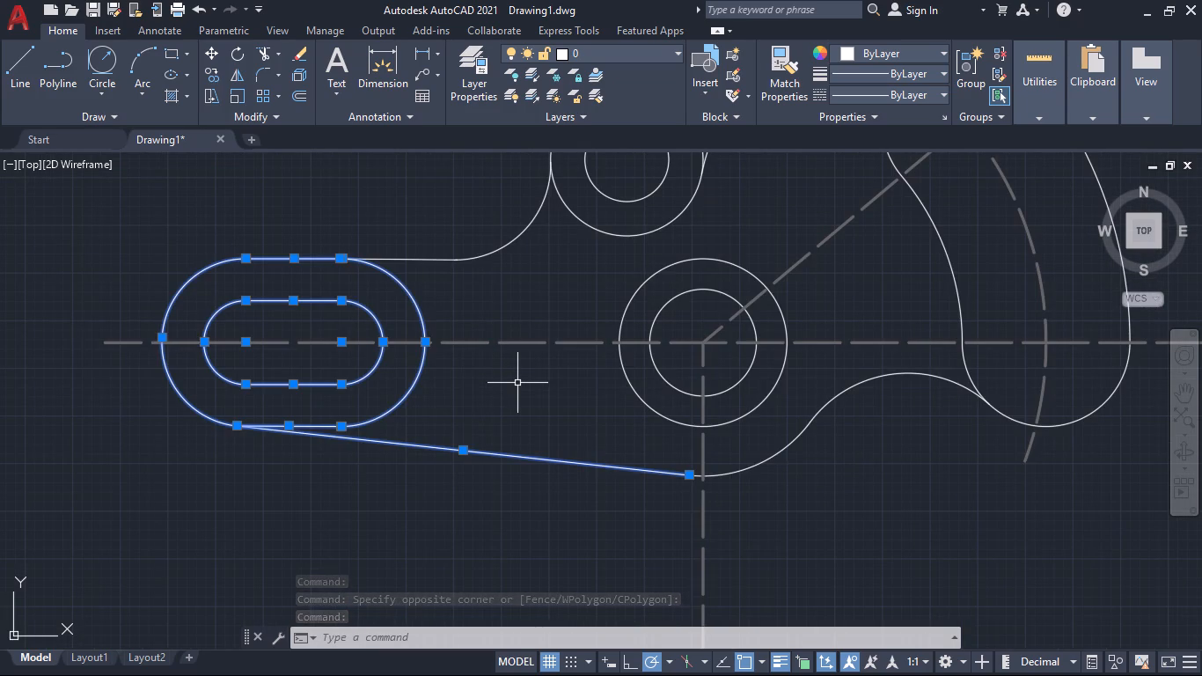
pyautogui.moveTo(517, 383); pyautogui.dragTo(458, 494, button='middle')
pyautogui.click(442, 359)
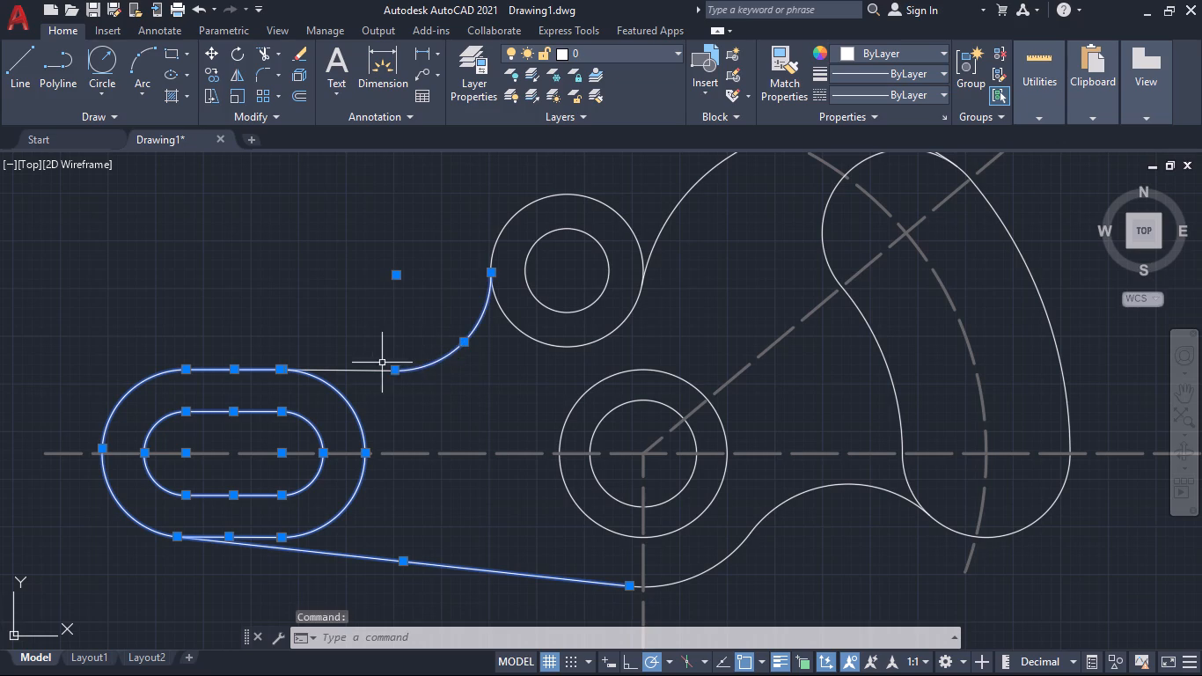
pyautogui.click(369, 370)
pyautogui.moveTo(511, 380); pyautogui.dragTo(415, 446, button='middle')
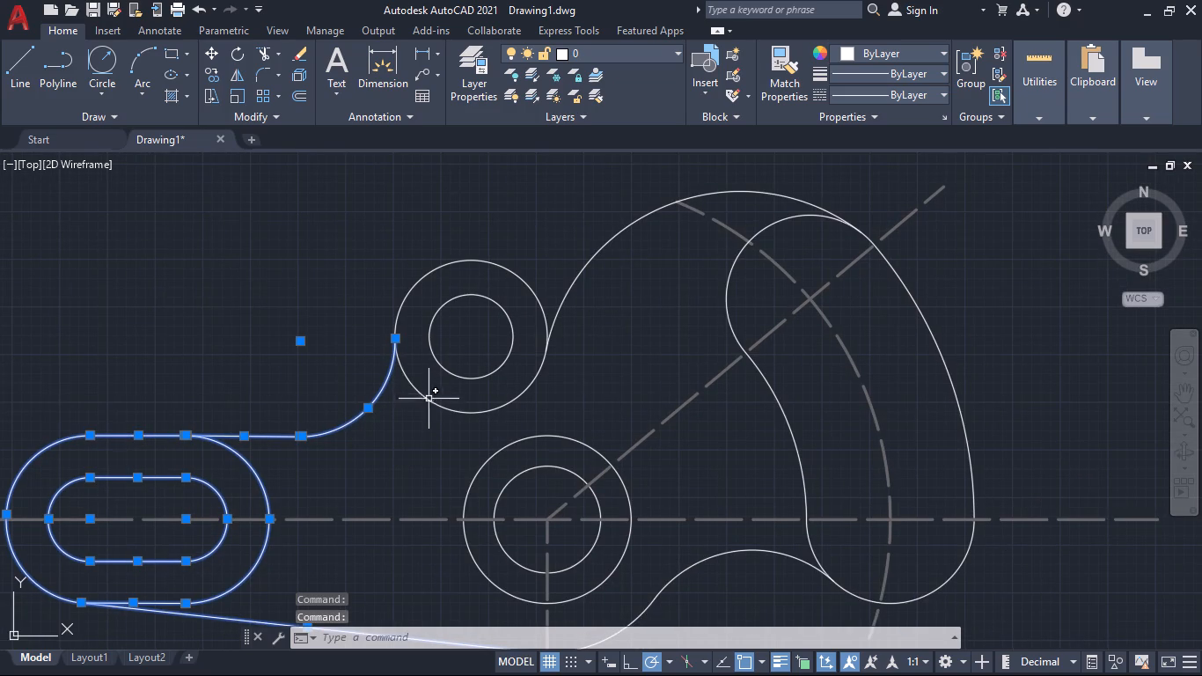
pyautogui.click(427, 400)
pyautogui.click(450, 371)
pyautogui.click(579, 280)
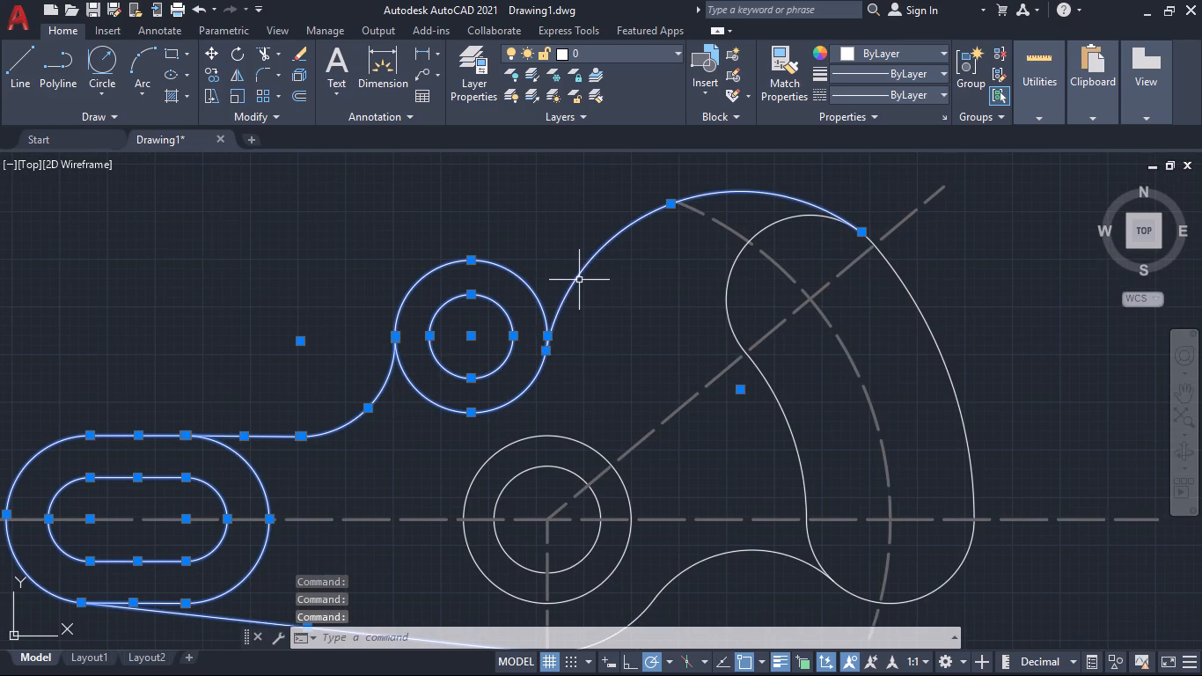
pyautogui.moveTo(634, 304); pyautogui.dragTo(530, 325)
pyautogui.moveTo(621, 333); pyautogui.dragTo(380, 413, button='middle')
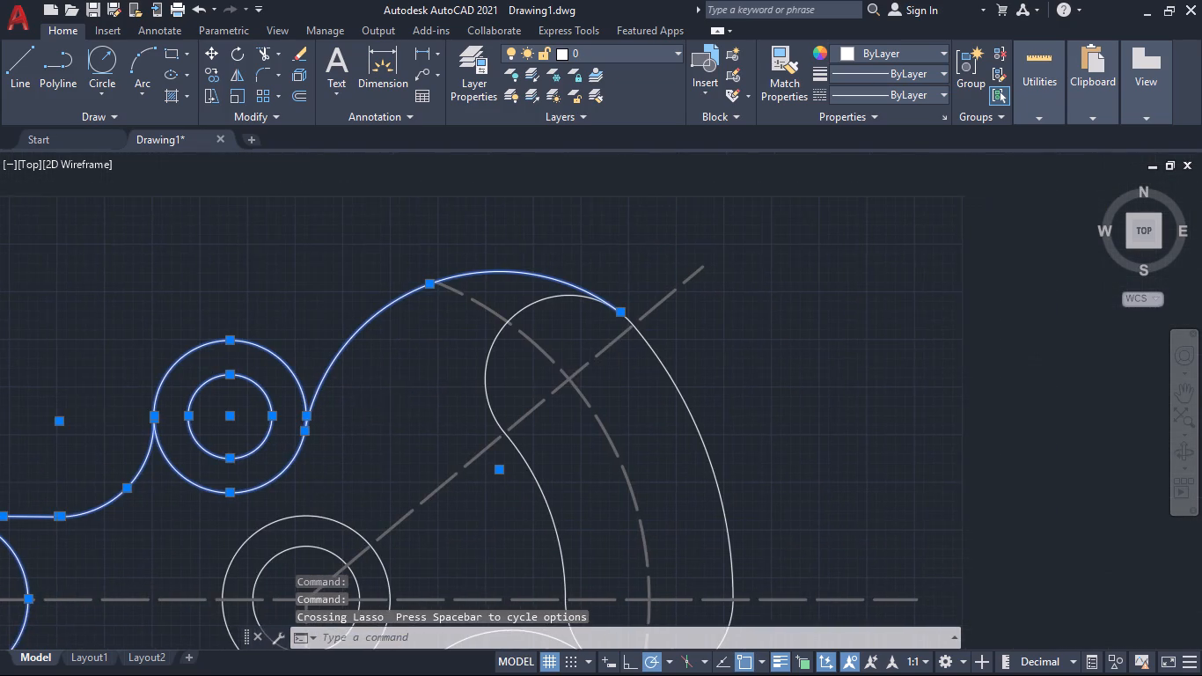
pyautogui.click(666, 370)
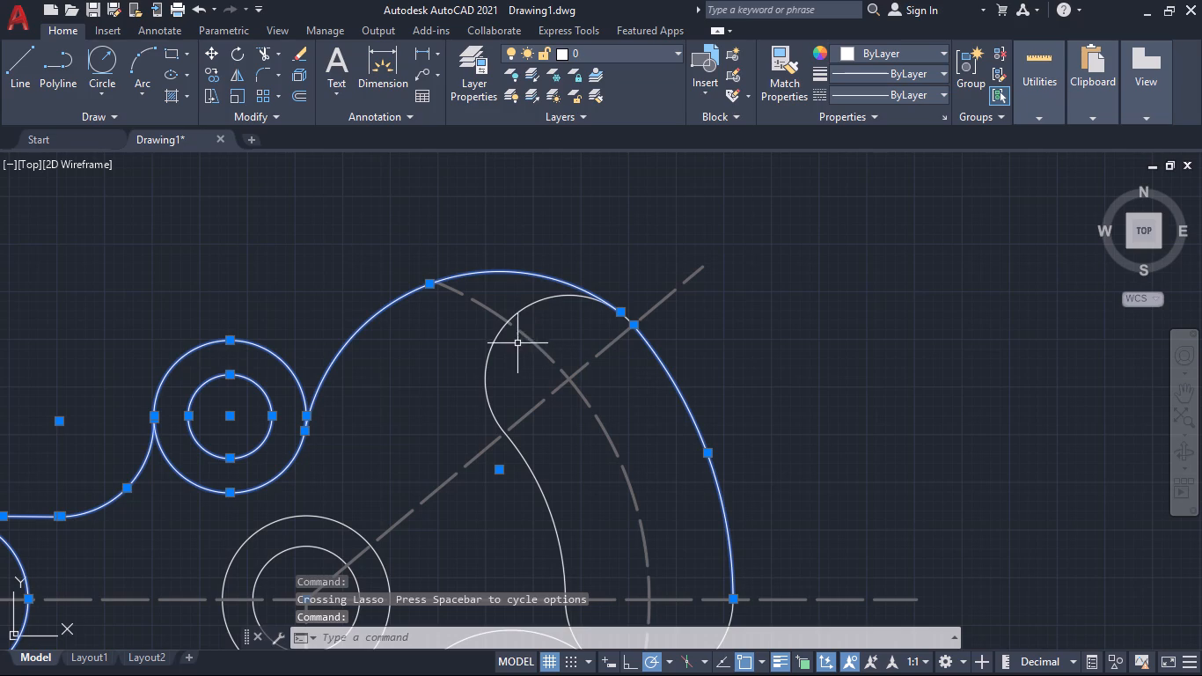
pyautogui.click(528, 303)
pyautogui.moveTo(546, 452); pyautogui.dragTo(539, 320, button='middle')
pyautogui.scroll(1, 539, 320)
pyautogui.click(538, 393)
pyautogui.scroll(-2, 553, 401)
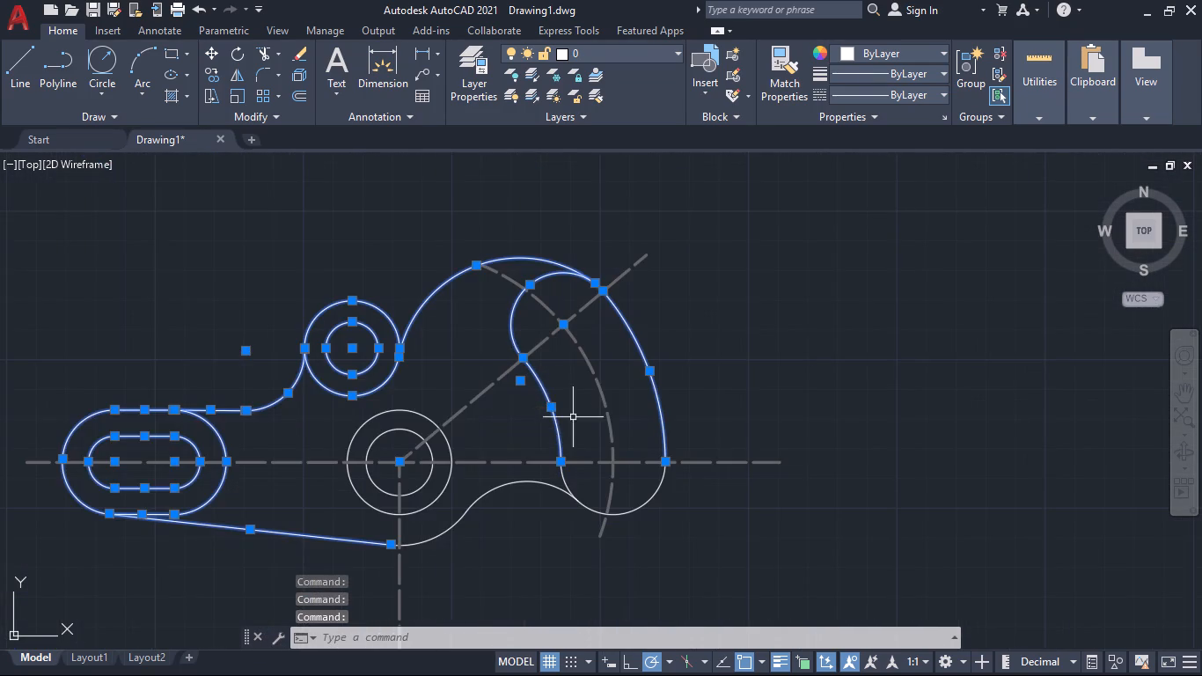
pyautogui.moveTo(575, 419); pyautogui.dragTo(562, 312, button='middle')
pyautogui.scroll(3, 561, 377)
pyautogui.click(517, 372)
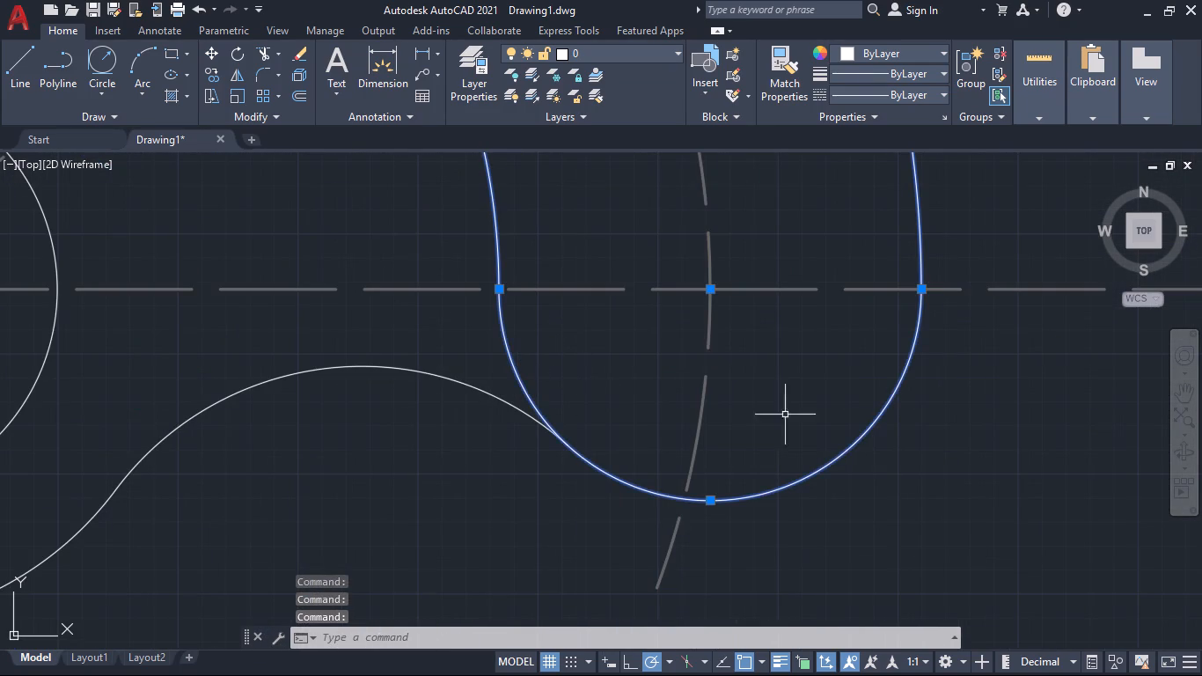
pyautogui.scroll(-3, 805, 416)
pyautogui.scroll(3, 706, 399)
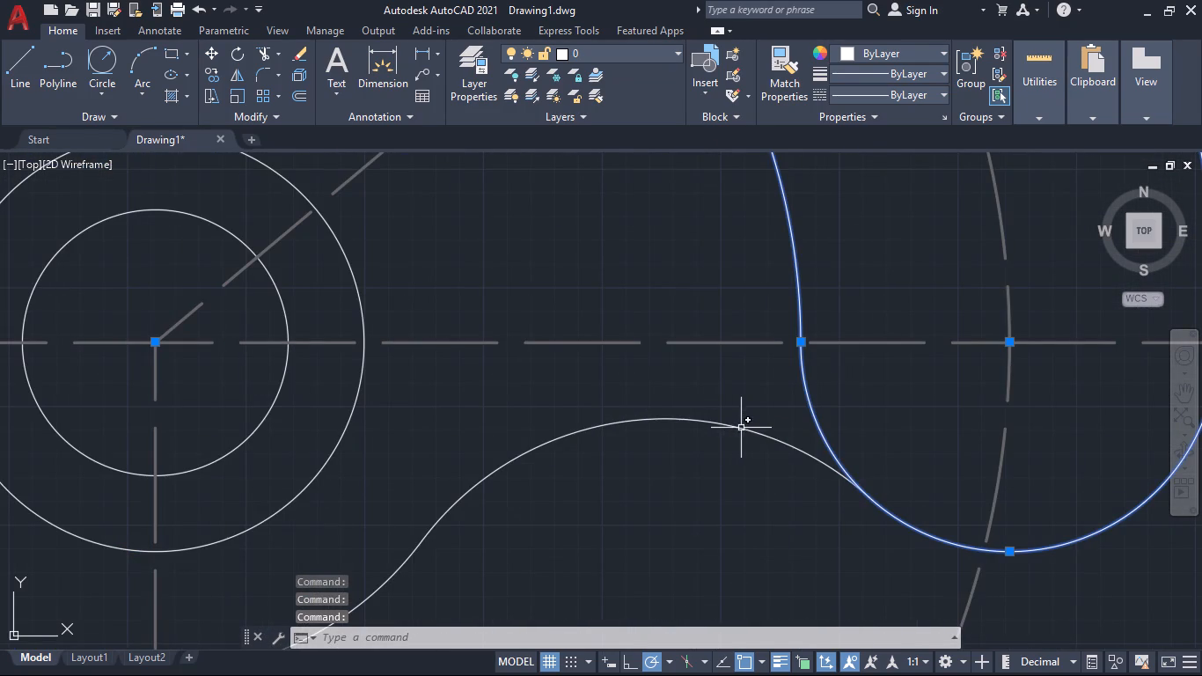
pyautogui.click(742, 429)
pyautogui.scroll(-2, 649, 471)
pyautogui.moveTo(651, 499); pyautogui.dragTo(858, 418, button='middle')
pyautogui.click(718, 459)
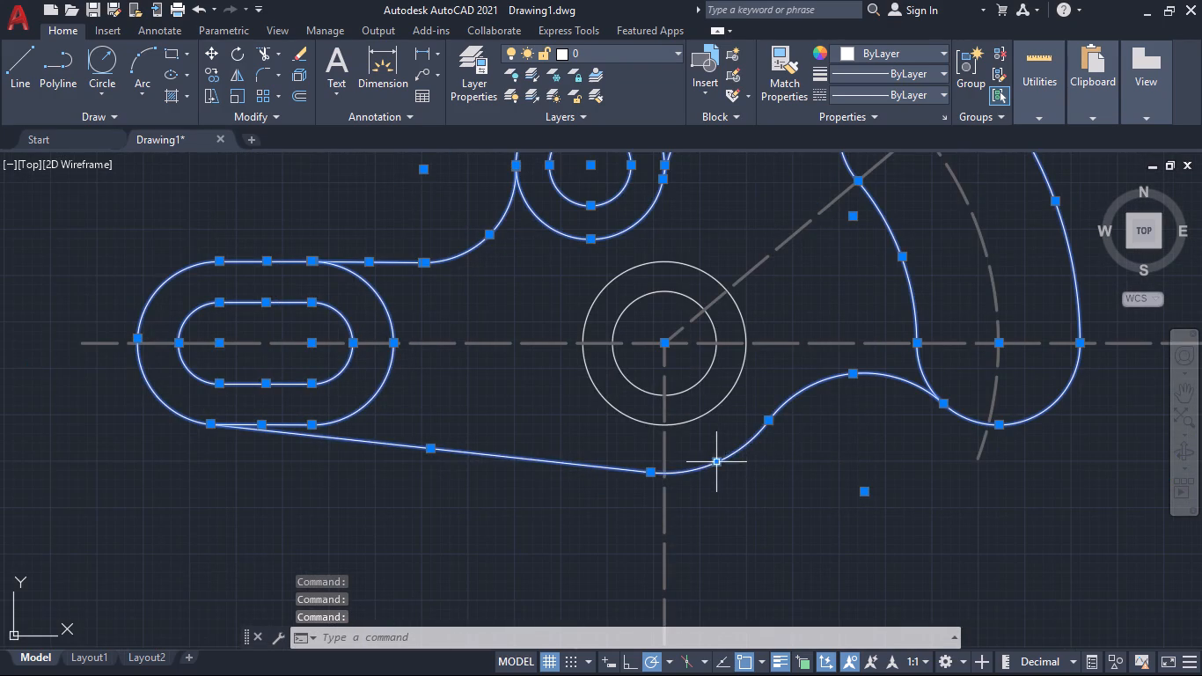
pyautogui.scroll(-2, 787, 498)
pyautogui.moveTo(798, 534); pyautogui.dragTo(750, 586, button='middle')
pyautogui.scroll(4, 699, 496)
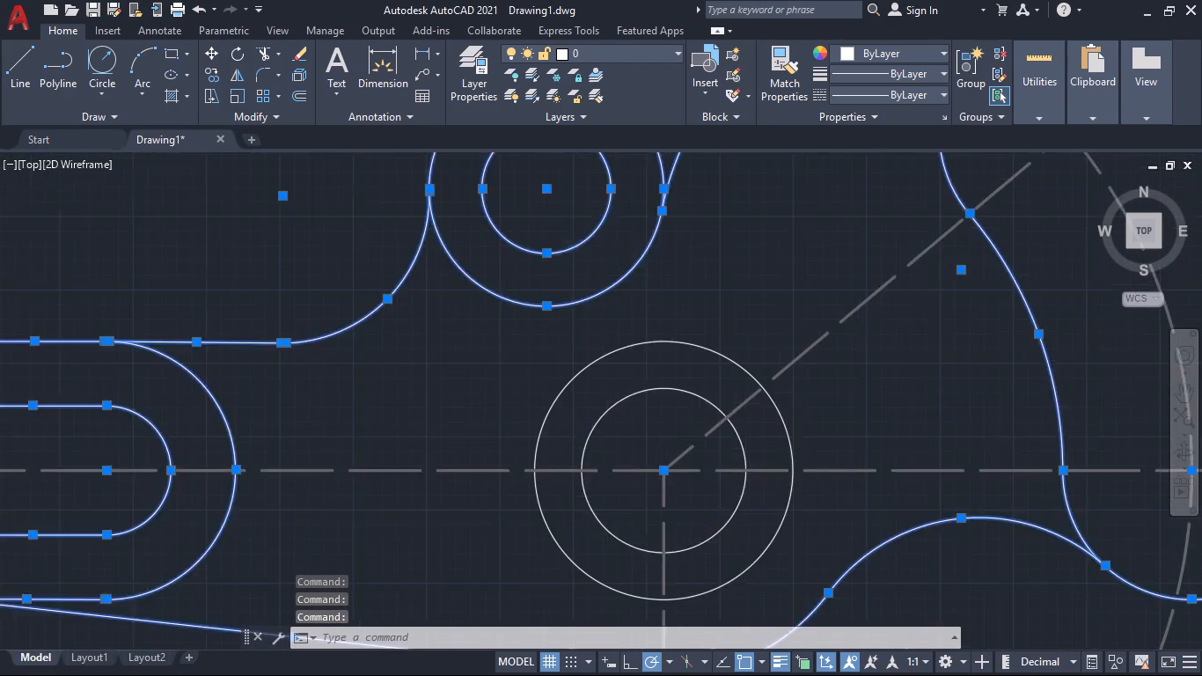
pyautogui.click(755, 521)
pyautogui.click(822, 547)
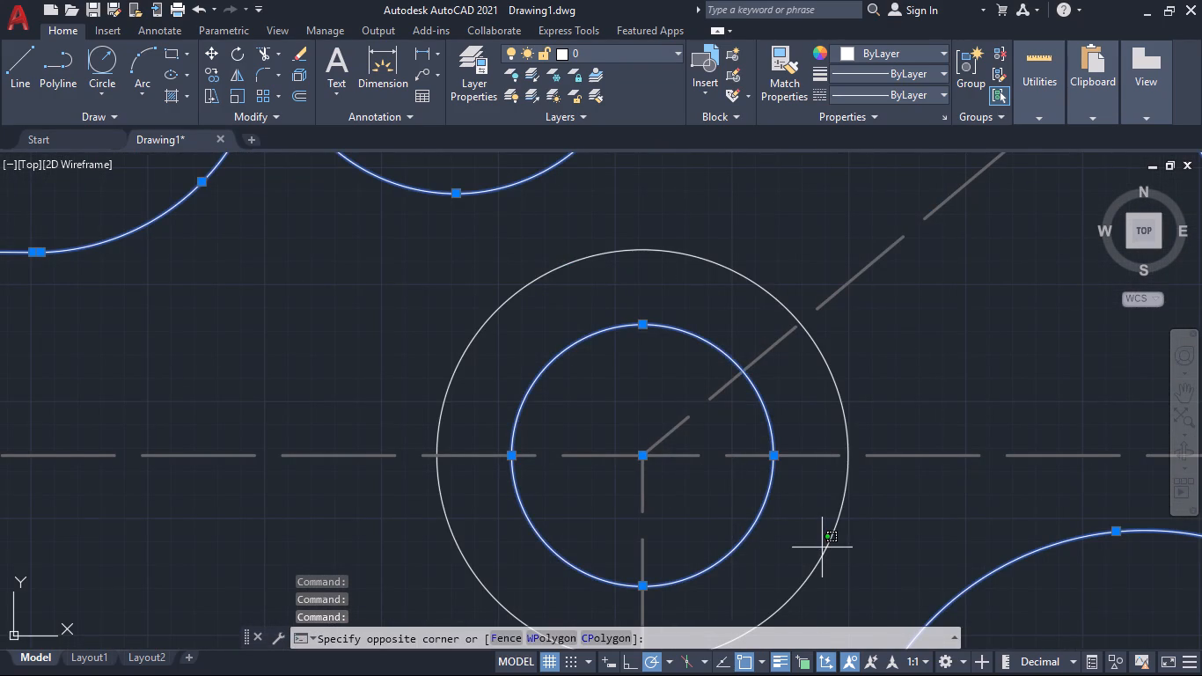
pyautogui.click(828, 552)
pyautogui.click(828, 552)
pyautogui.click(824, 549)
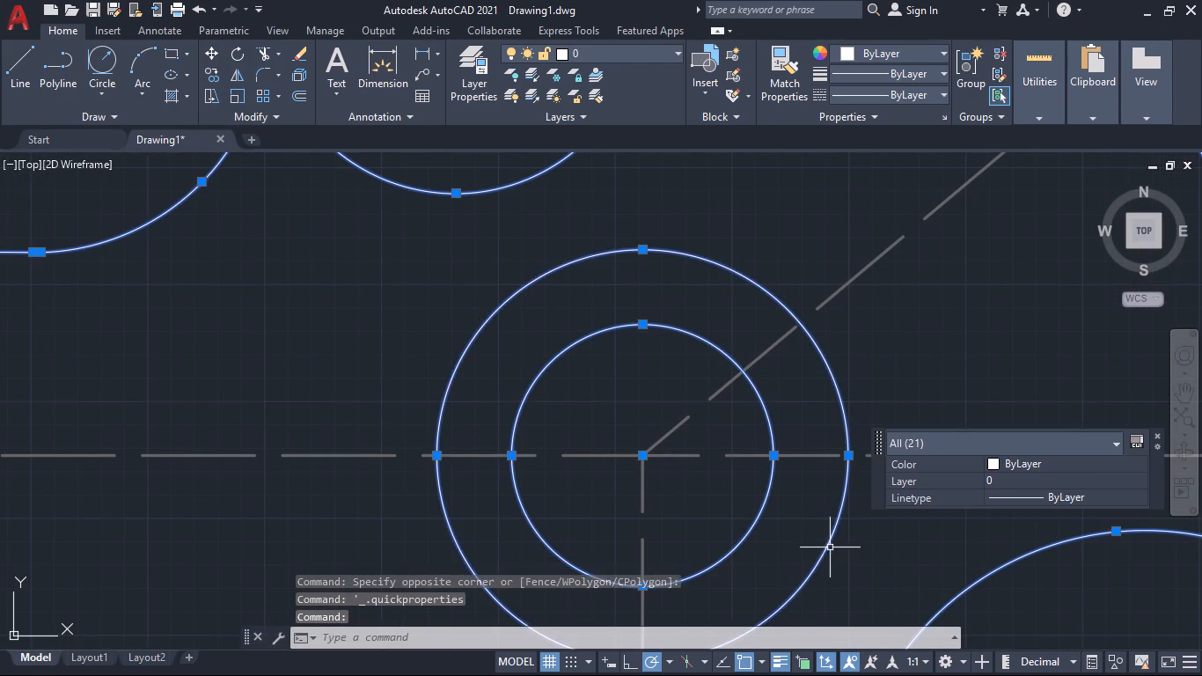
pyautogui.scroll(-2, 847, 554)
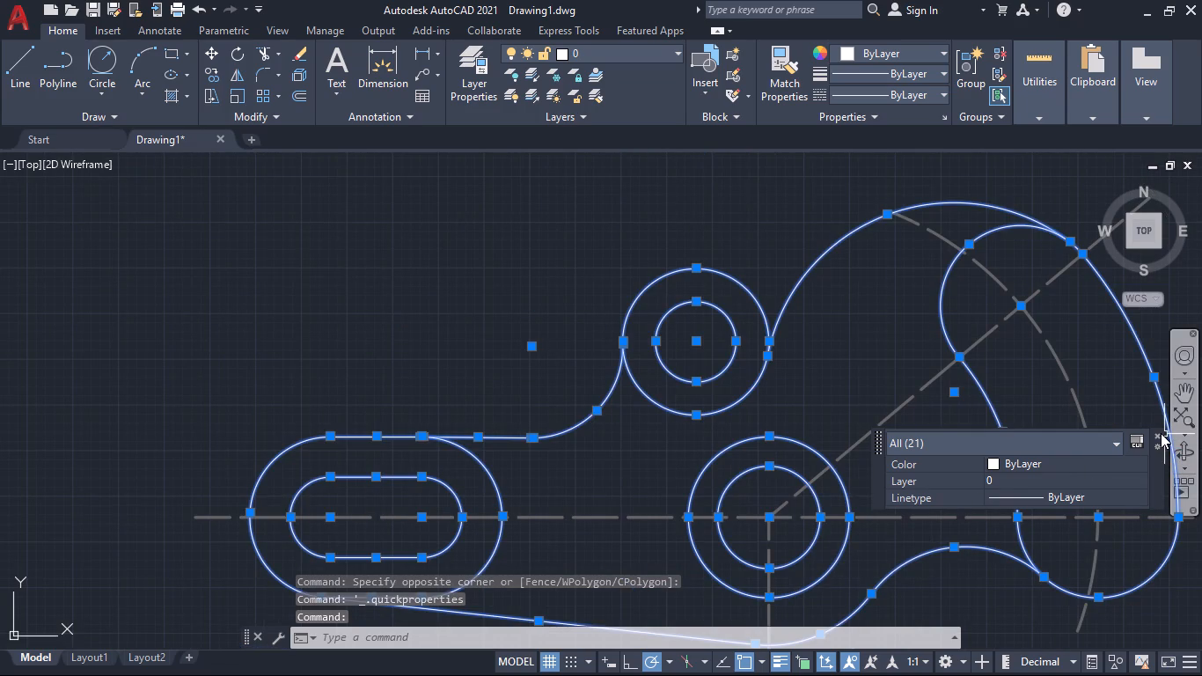
pyautogui.click(1156, 431)
pyautogui.click(1156, 432)
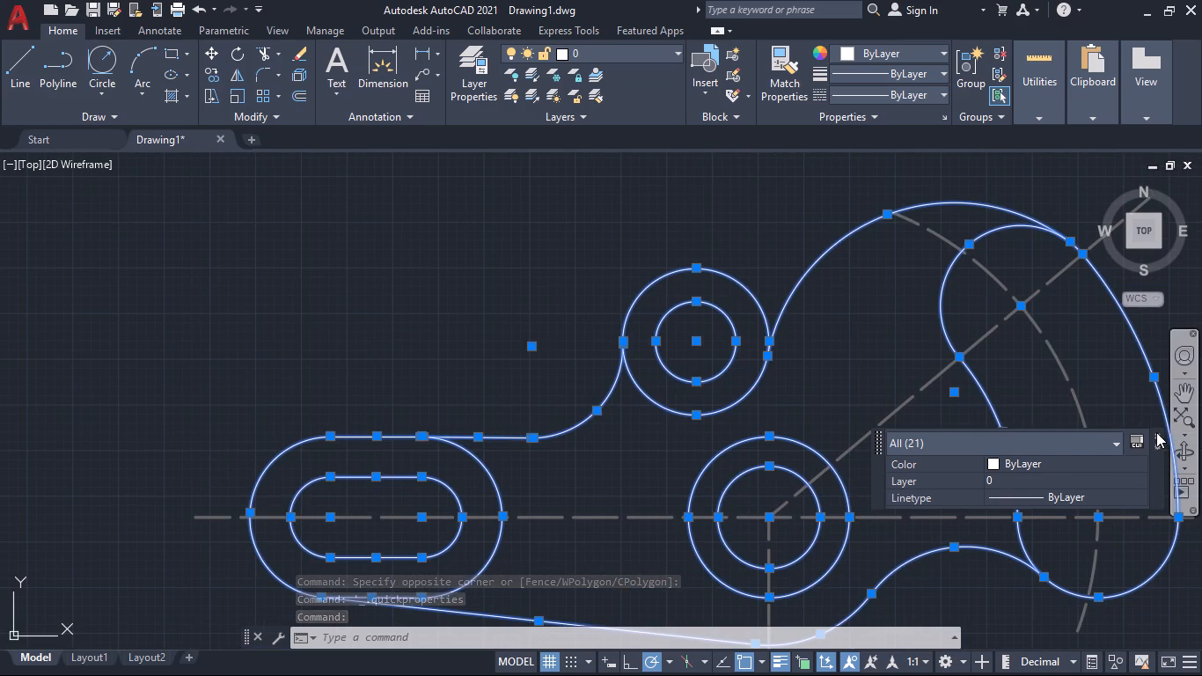
pyautogui.click(1157, 435)
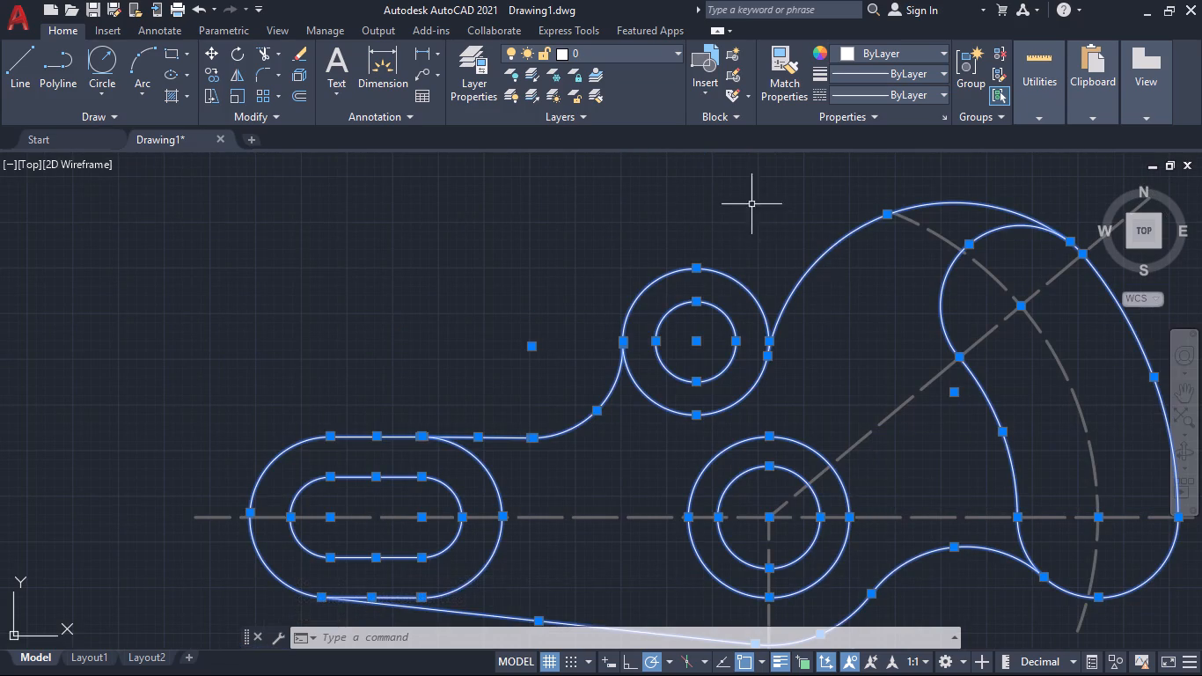
pyautogui.scroll(-1, 676, 364)
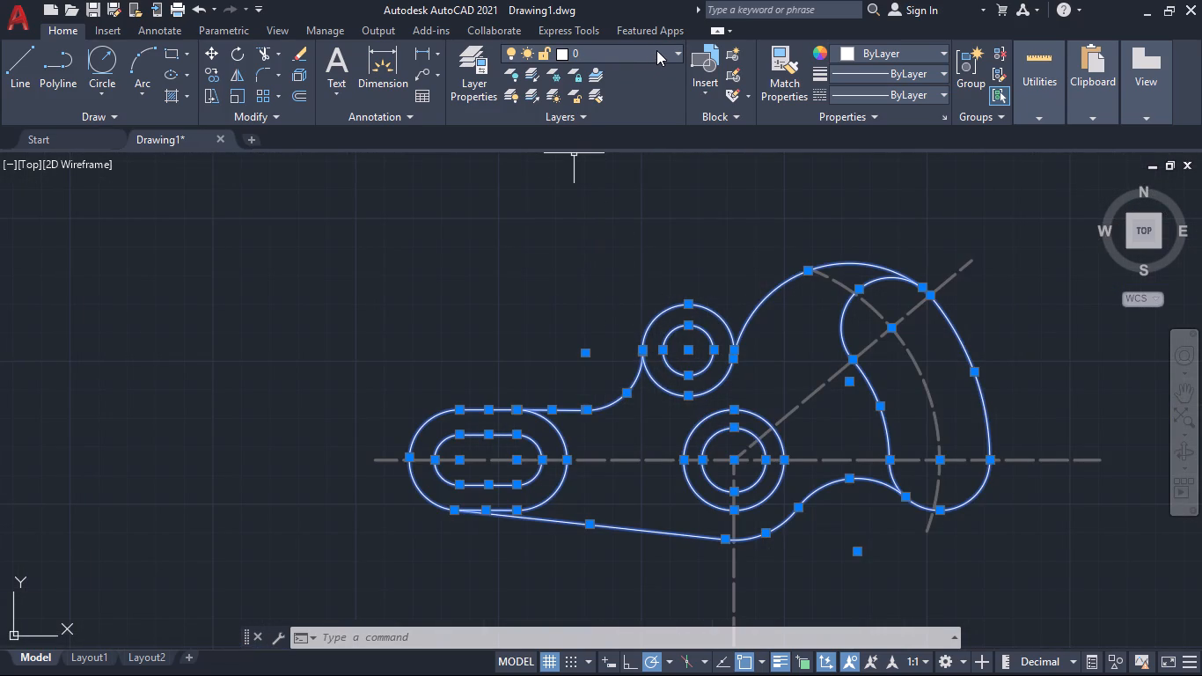
pyautogui.click(679, 52)
pyautogui.click(623, 116)
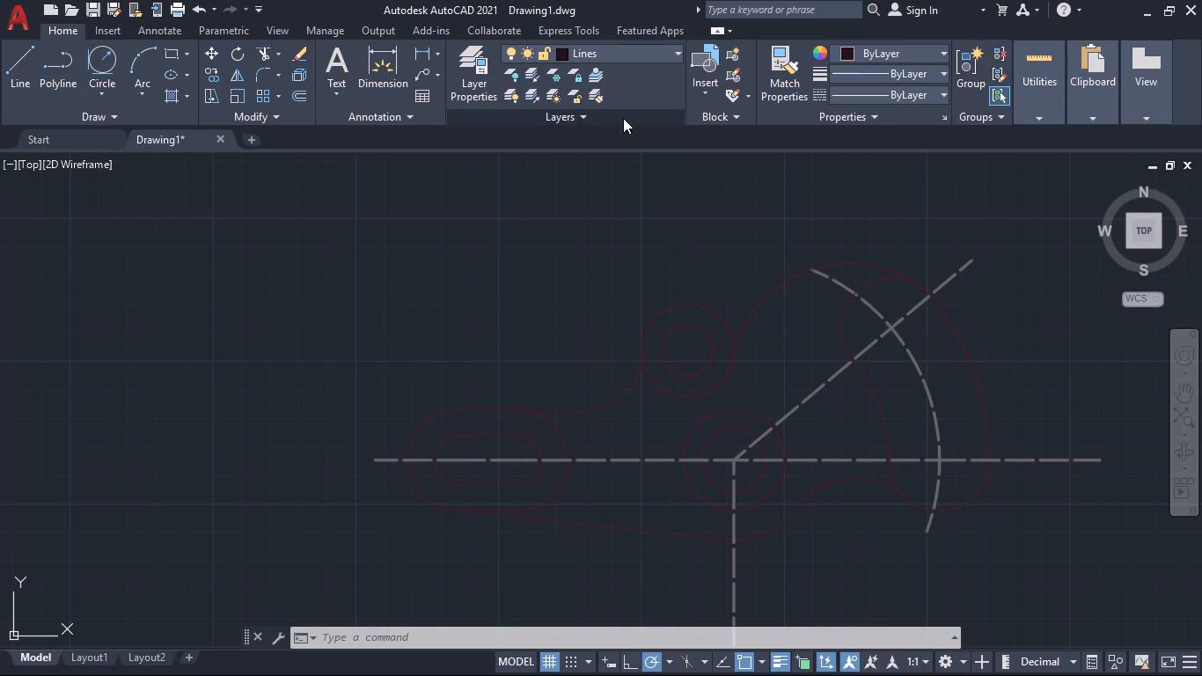
pyautogui.press('Escape')
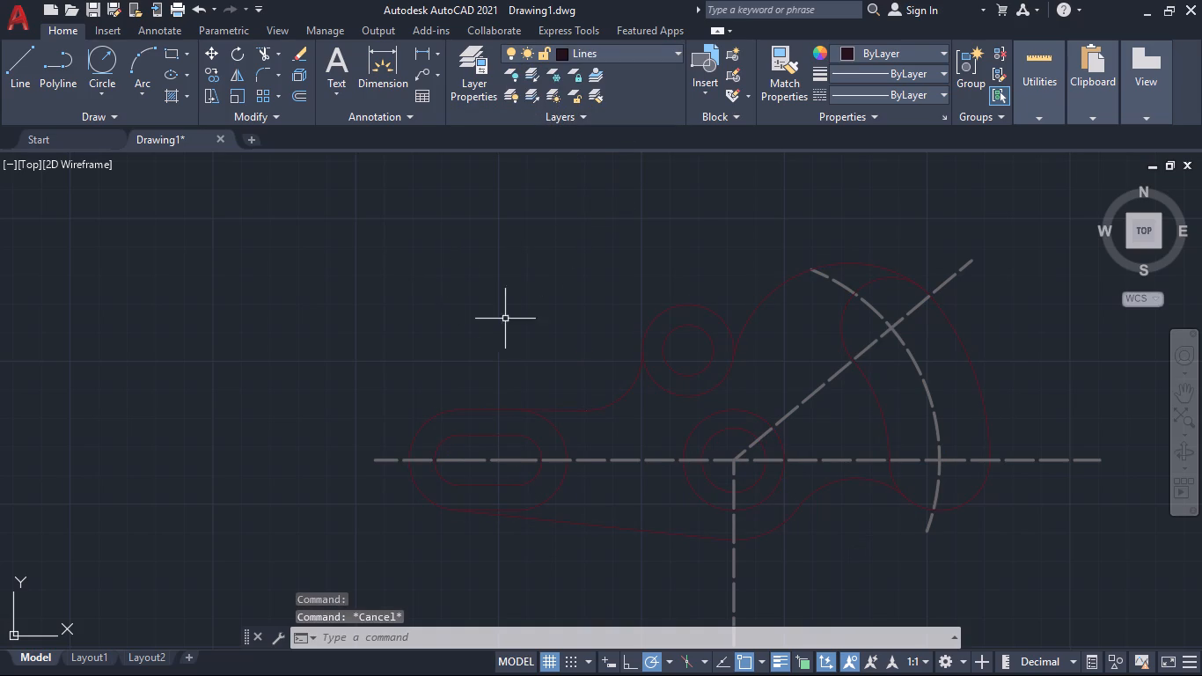
# Fill the band around the elongated slot, both halves, with a solid hatch in colour 254,204,102.
pyautogui.moveTo(522, 320); pyautogui.dragTo(470, 293, button='middle')
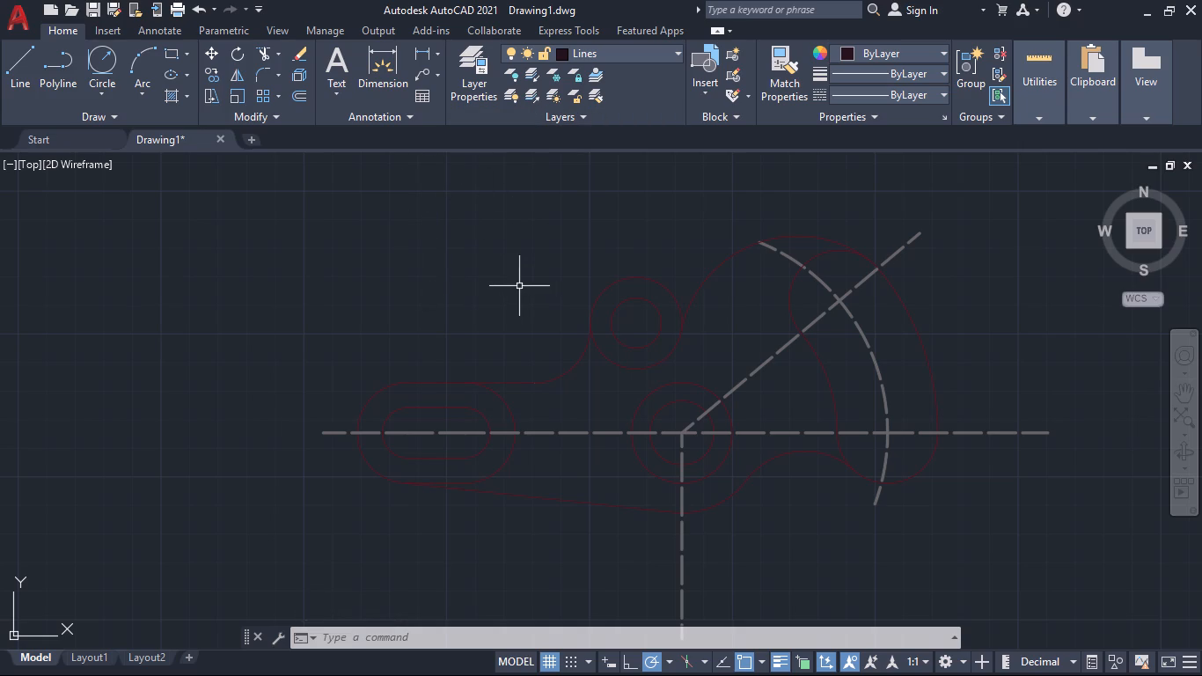
pyautogui.moveTo(516, 284); pyautogui.dragTo(490, 263, button='middle')
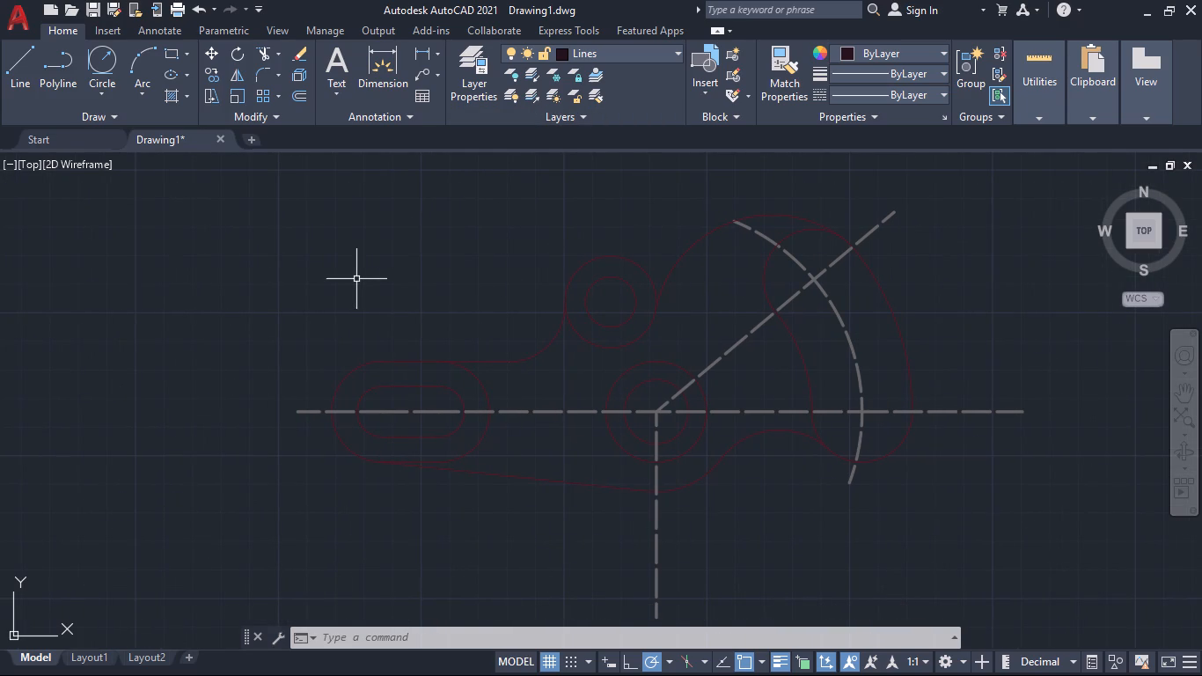
pyautogui.press('h')
pyautogui.press('Return')
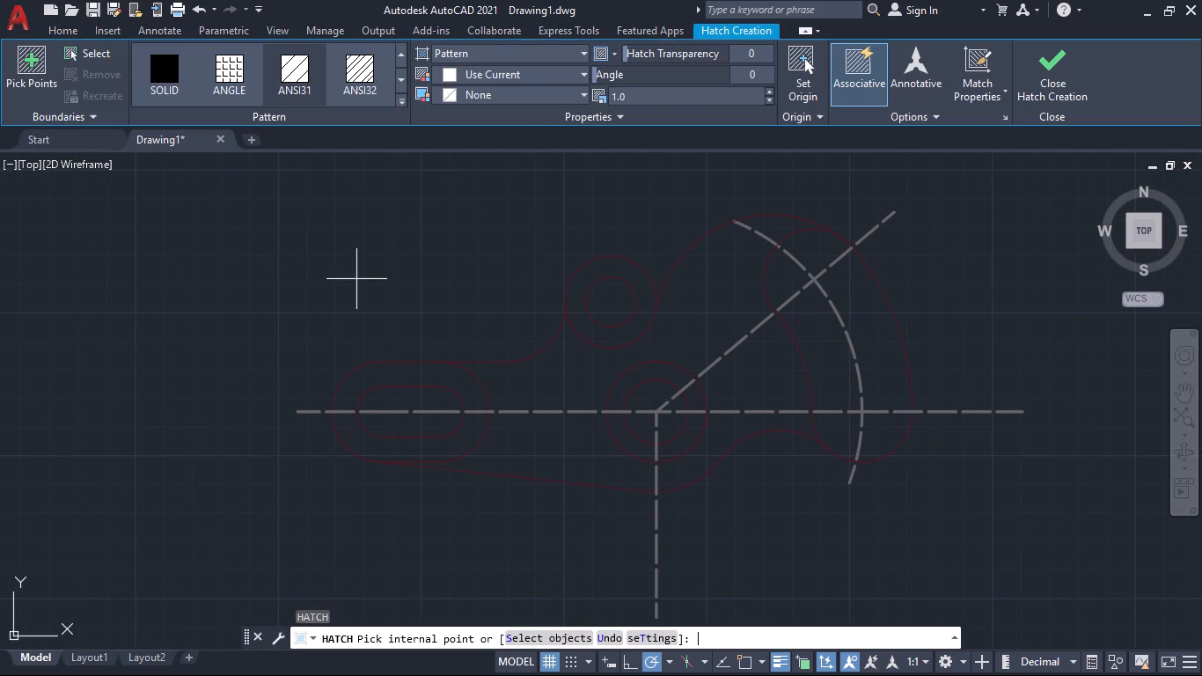
pyautogui.click(567, 55)
pyautogui.click(480, 79)
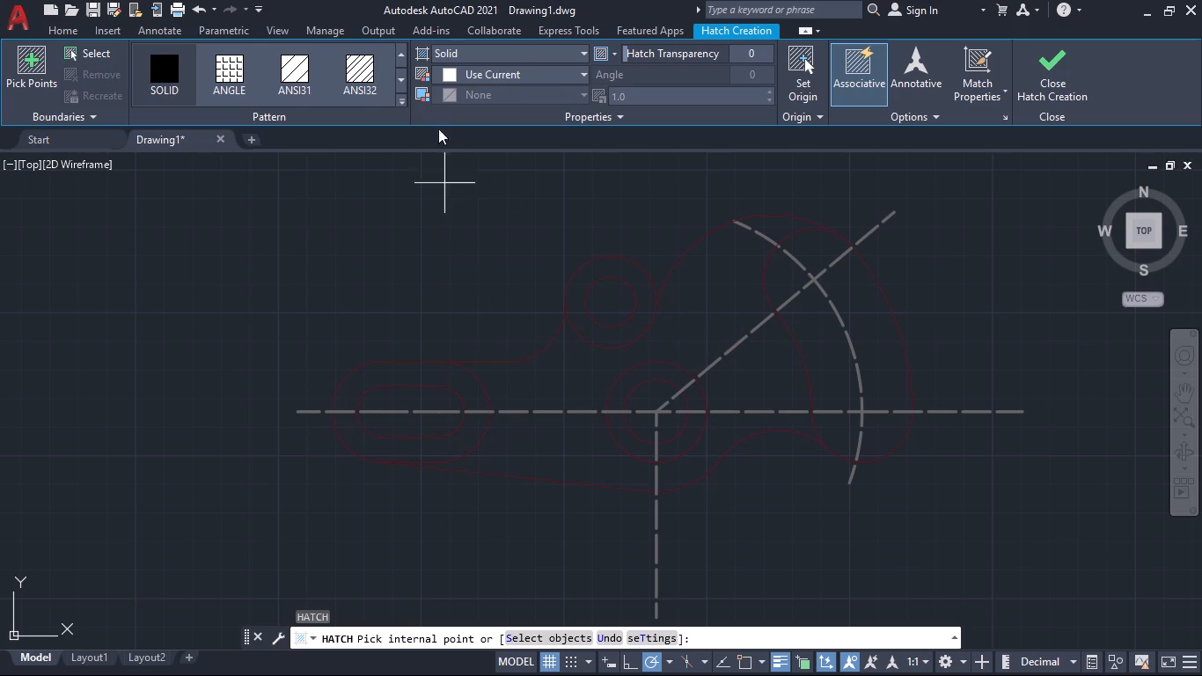
pyautogui.click(543, 74)
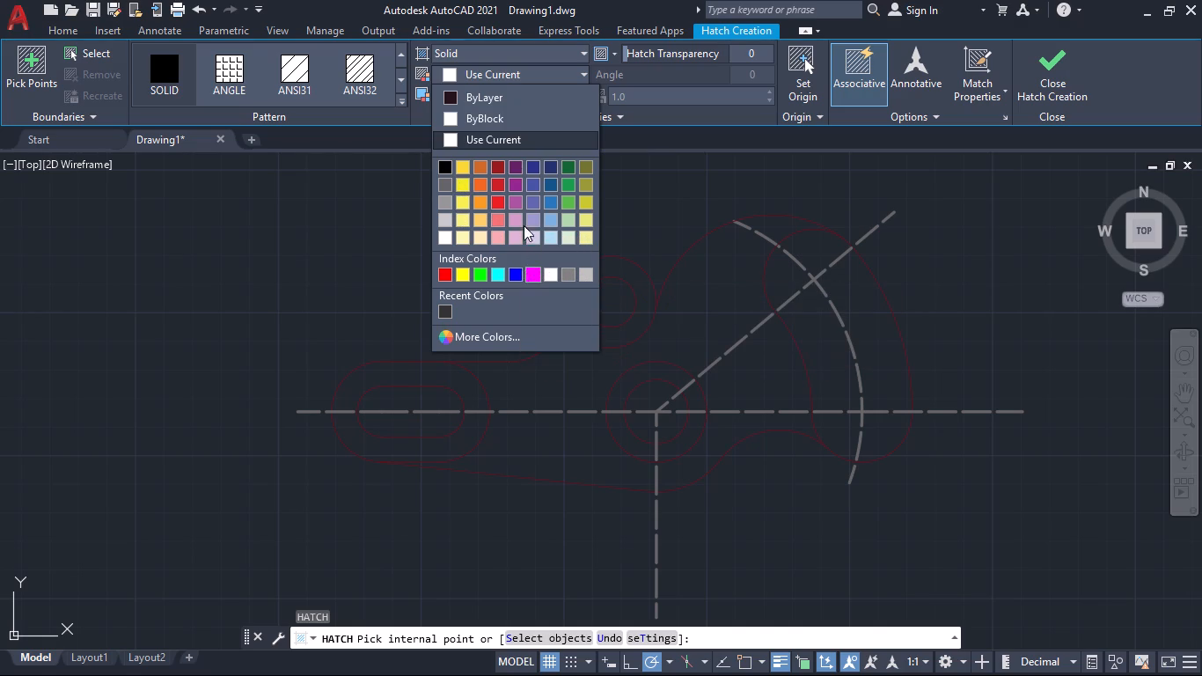
pyautogui.click(477, 201)
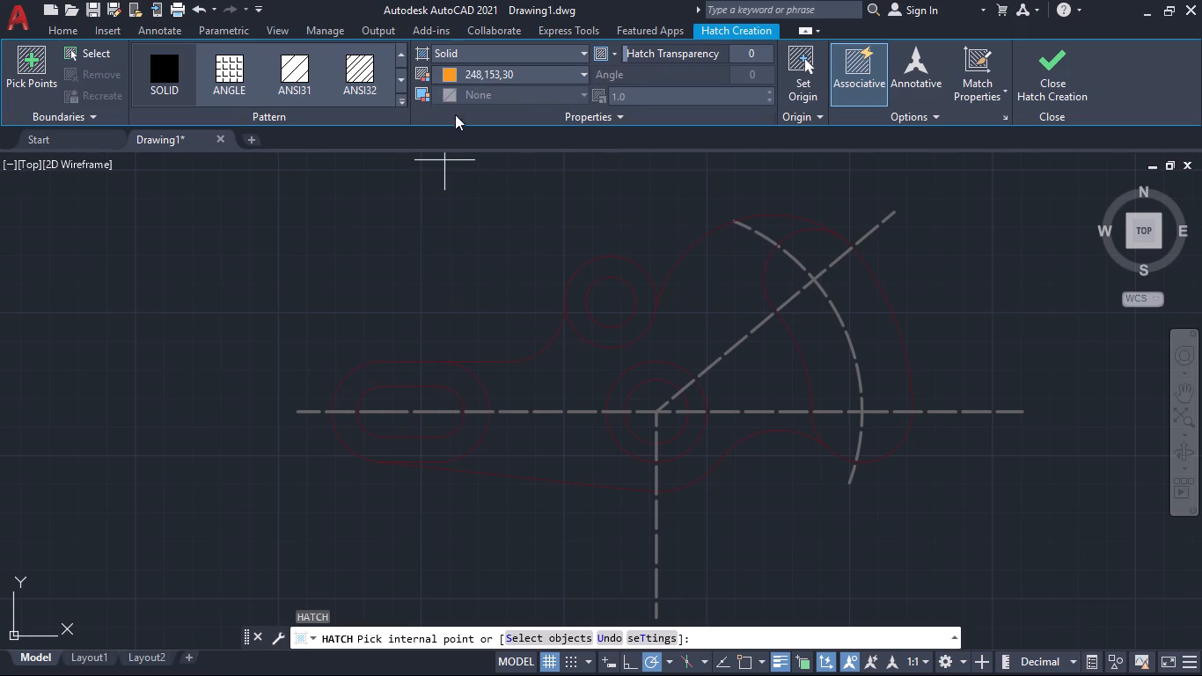
pyautogui.click(519, 76)
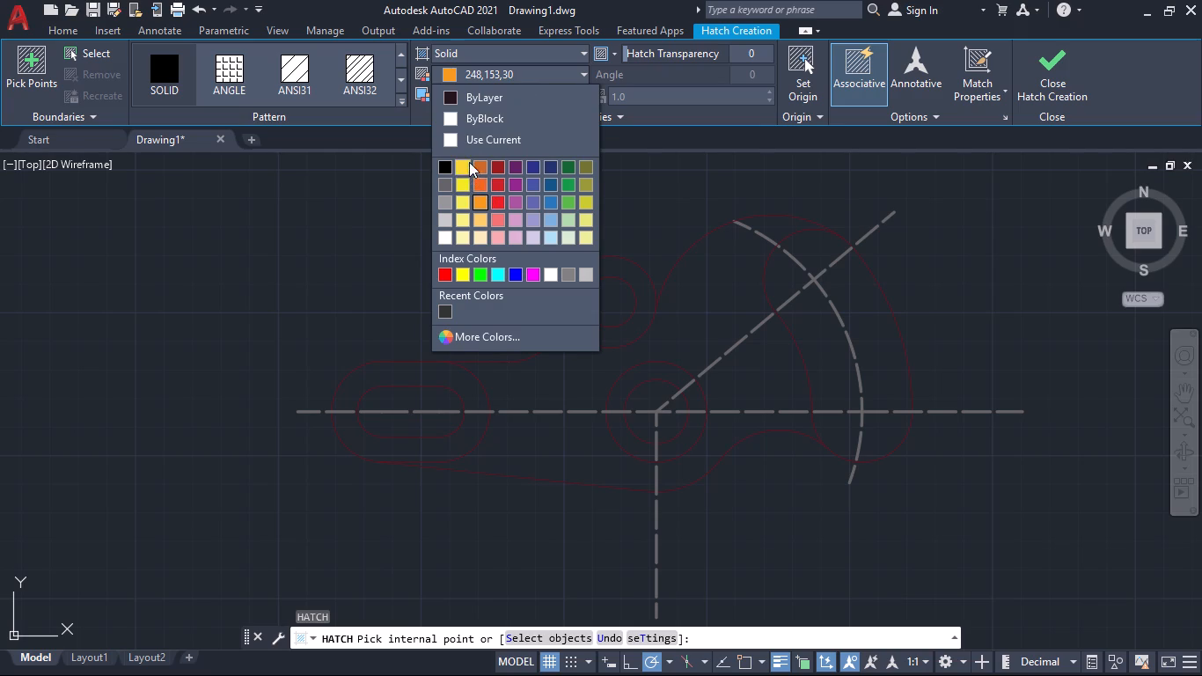
pyautogui.click(481, 221)
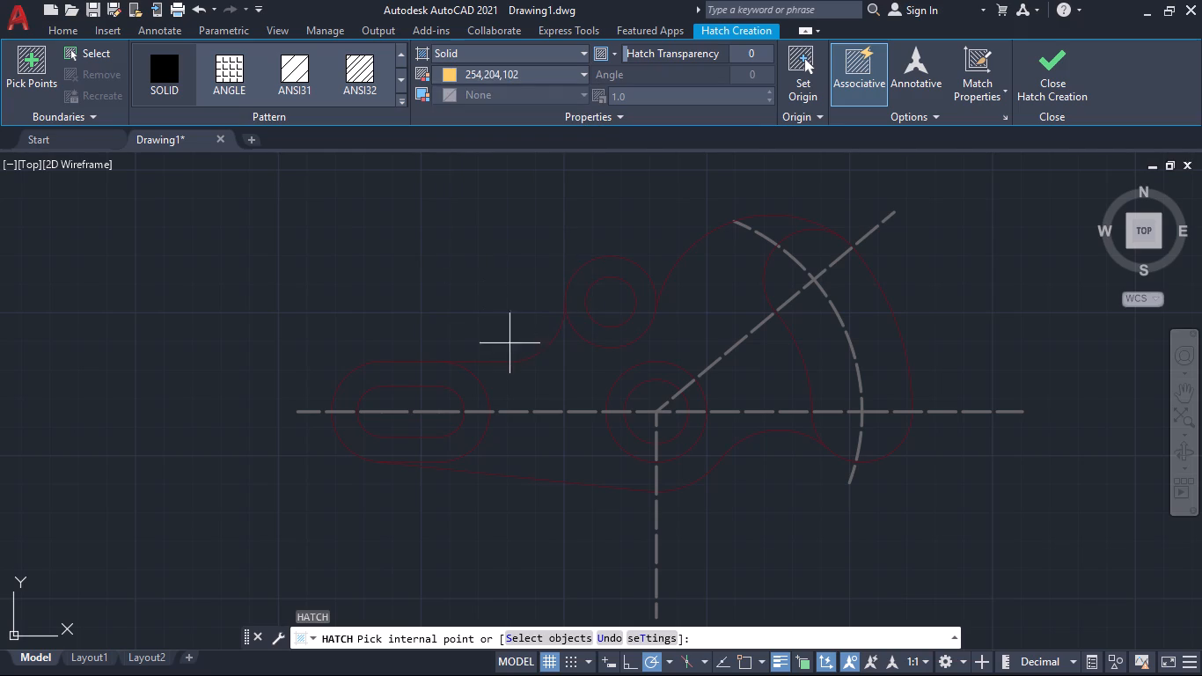
pyautogui.click(449, 380)
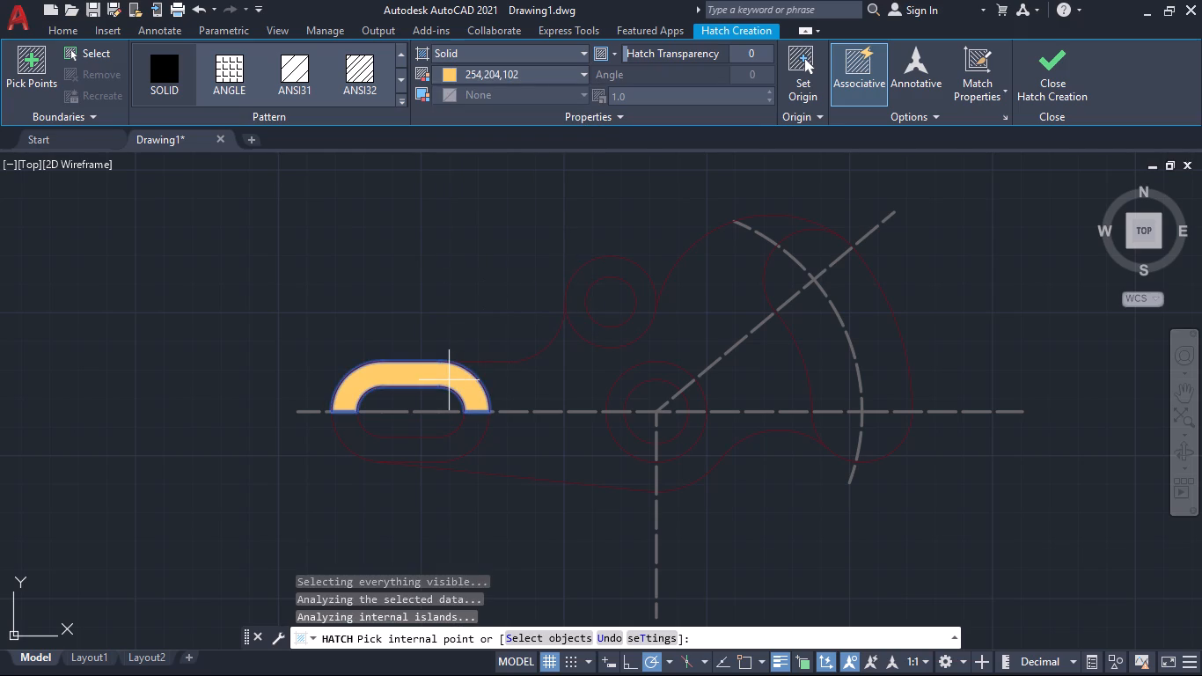
pyautogui.click(377, 445)
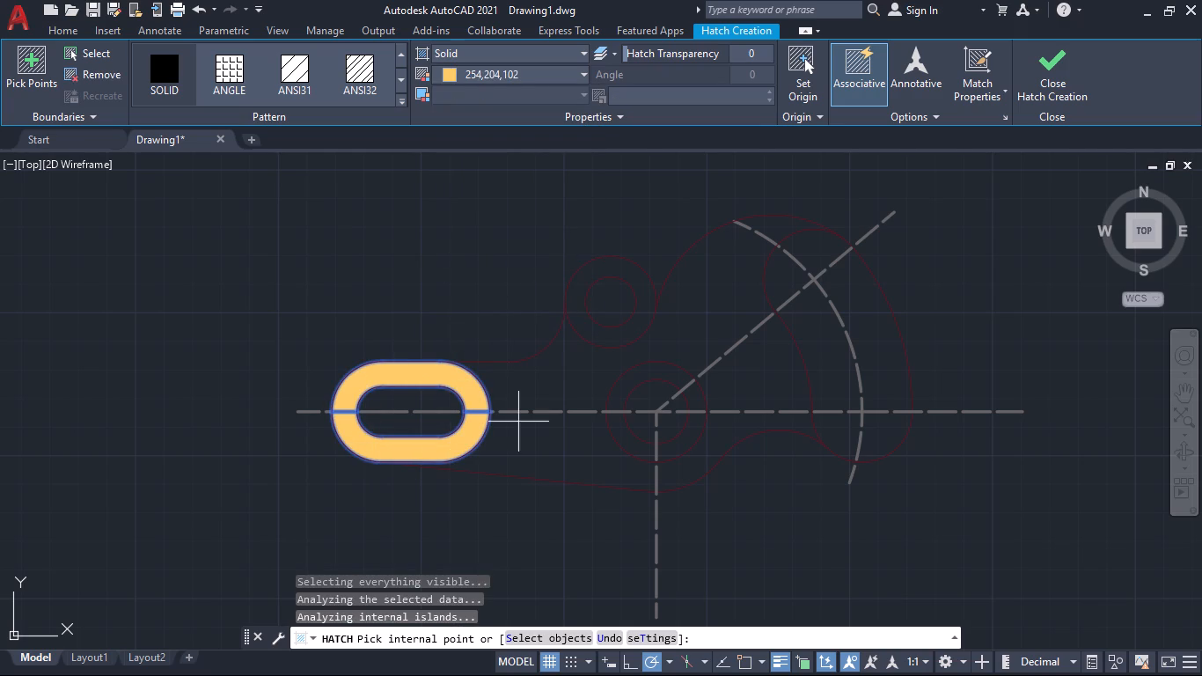
# Add the rings around the upper and central circular holes to the same solid hatch.
pyautogui.click(597, 339)
pyautogui.click(641, 375)
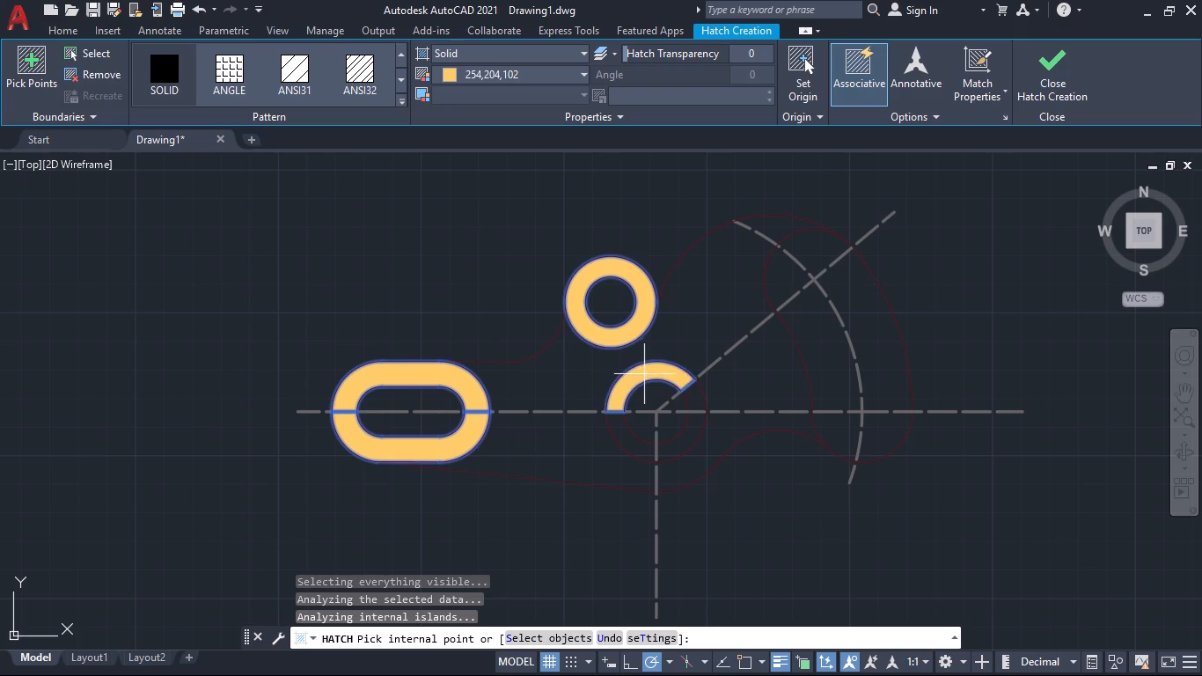
pyautogui.click(696, 390)
pyautogui.click(689, 430)
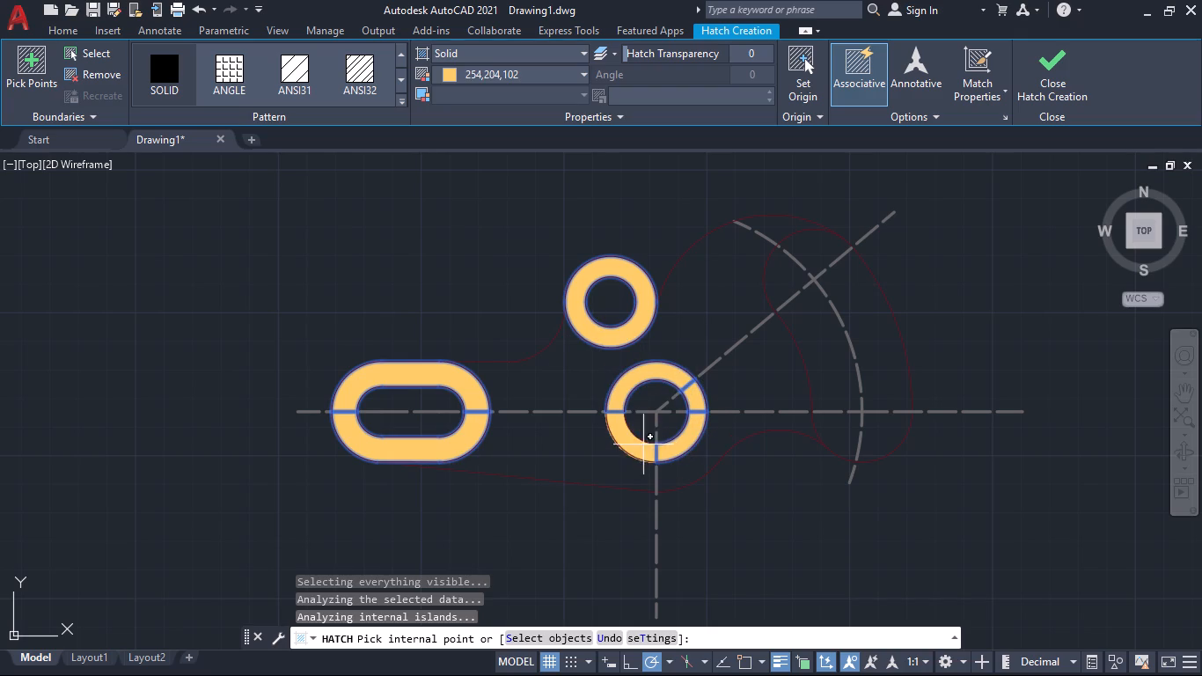
pyautogui.click(641, 445)
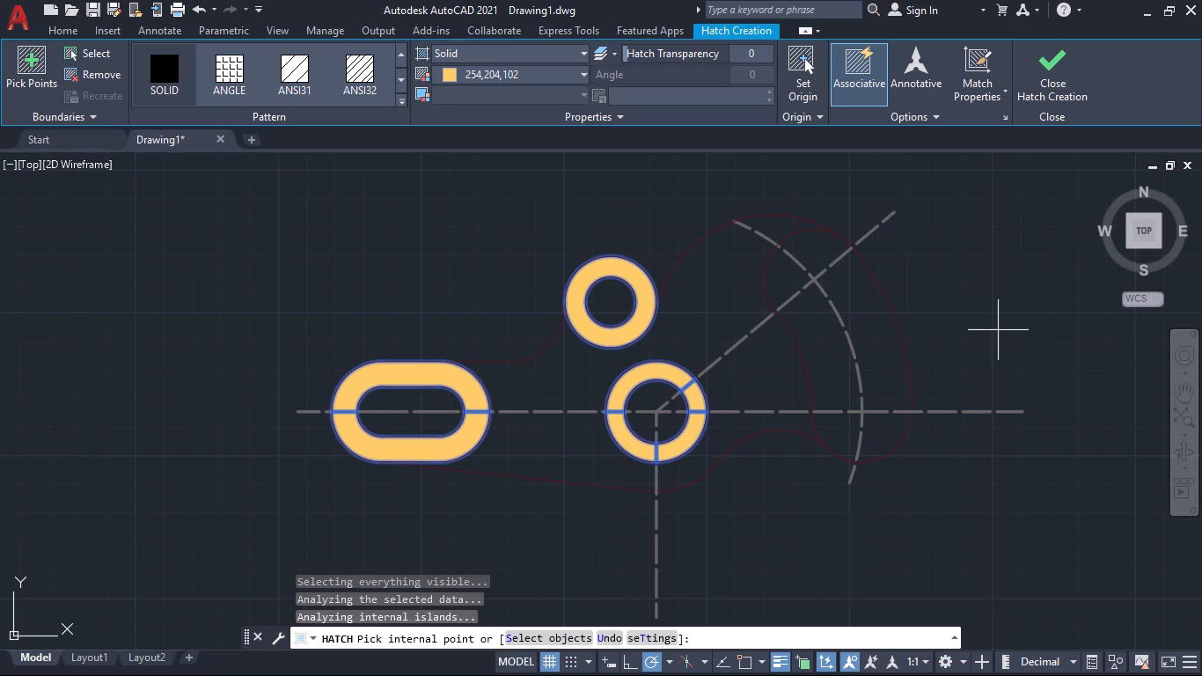
# Add every section of the curved arc-shaped pad to the solid hatch and finish the hatch.
pyautogui.moveTo(995, 317); pyautogui.dragTo(929, 337, button='middle')
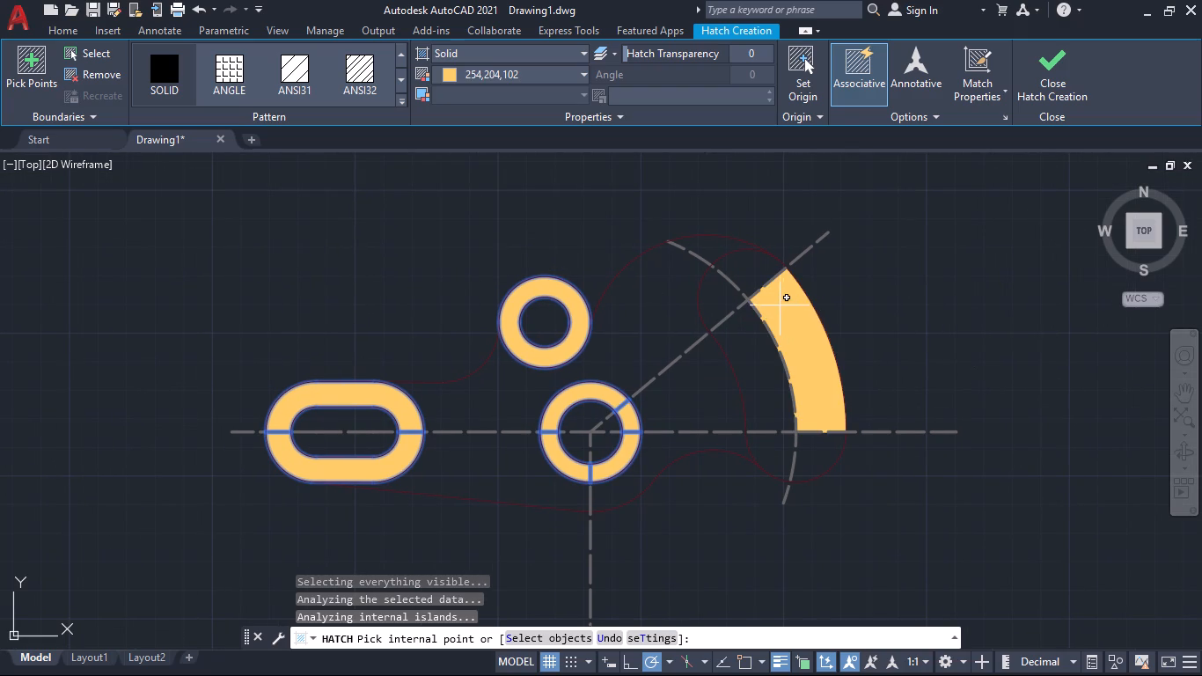
pyautogui.click(748, 274)
pyautogui.click(734, 299)
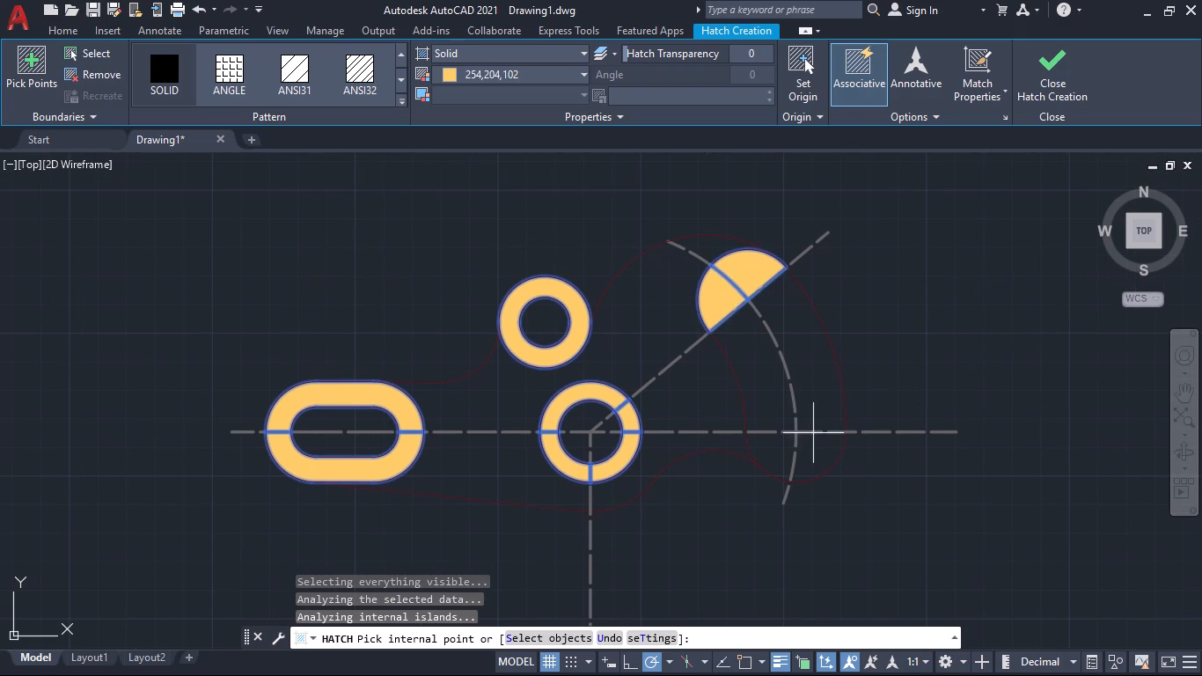
pyautogui.click(817, 441)
pyautogui.click(786, 456)
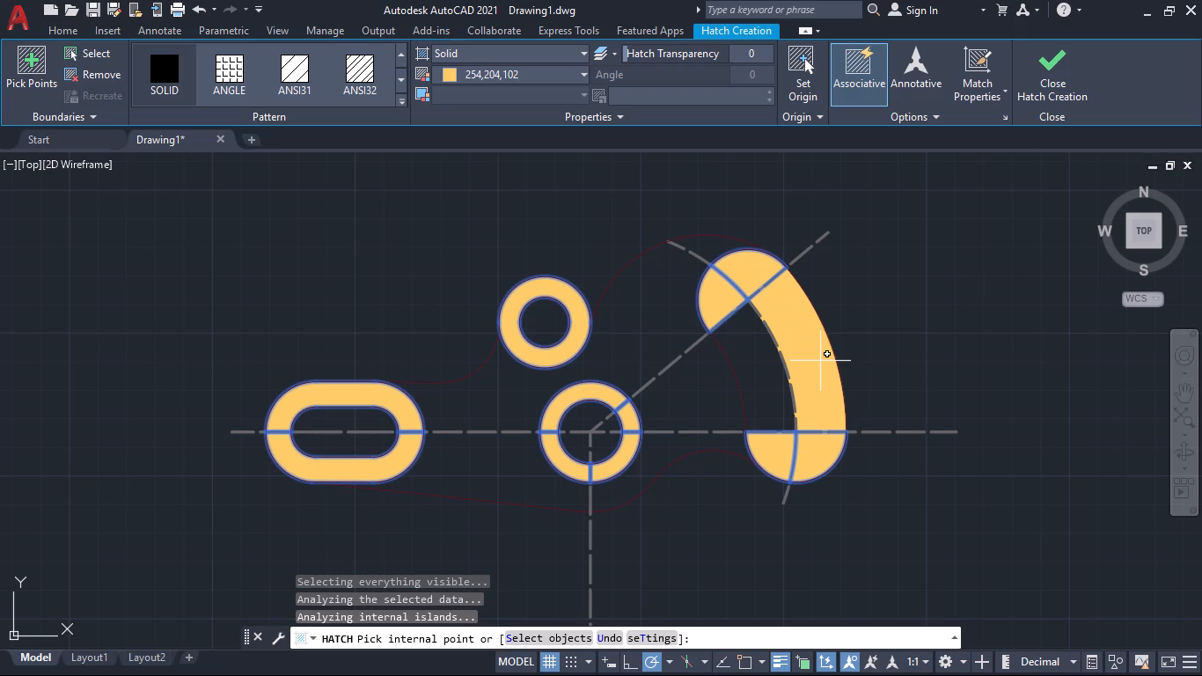
pyautogui.click(811, 356)
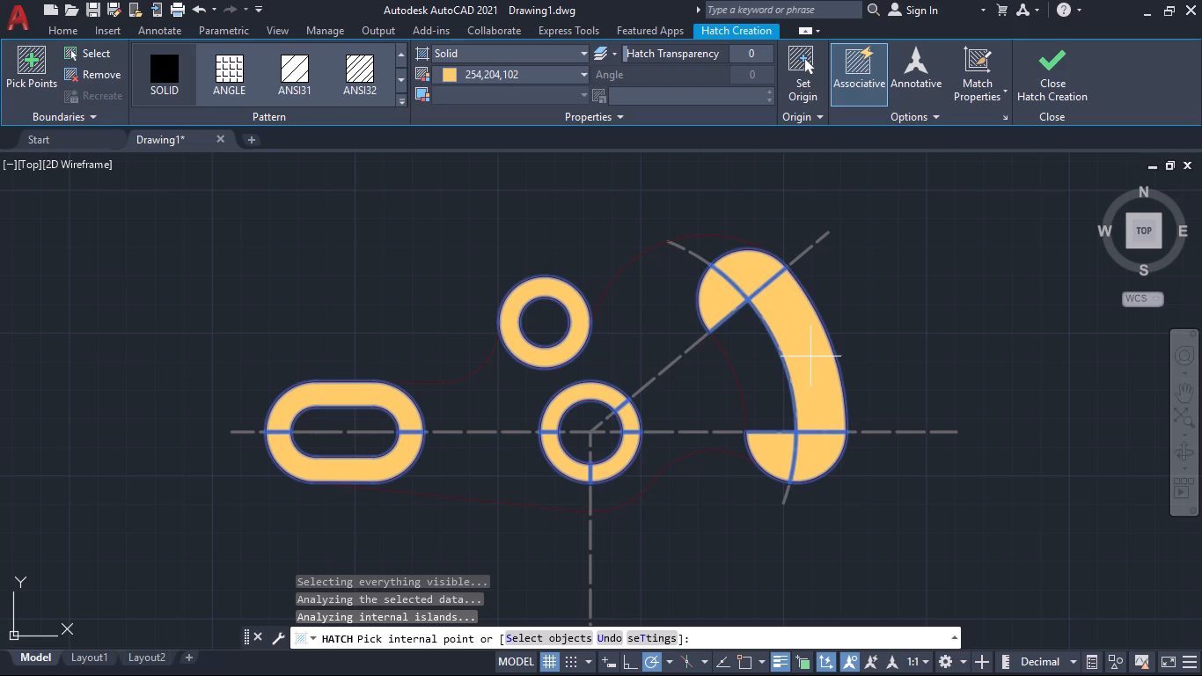
pyautogui.click(758, 371)
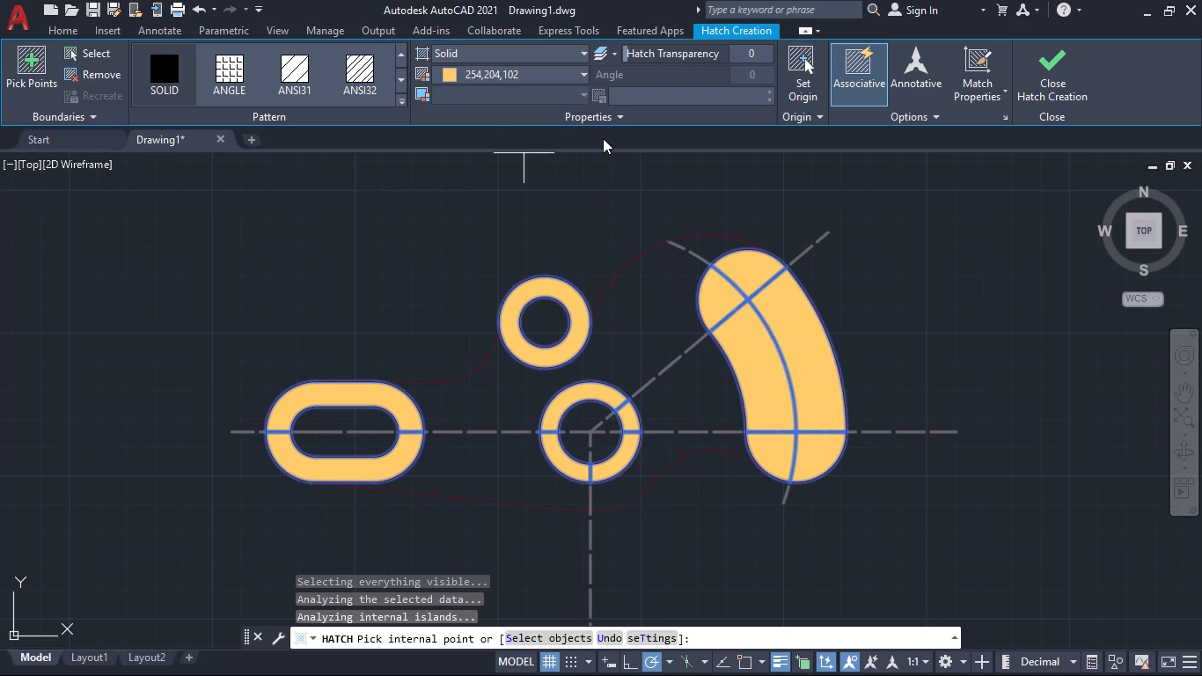
pyautogui.press('Return')
# Fill all remaining regions of the link body between the rings, slot and curved pad with a solid hatch in colour 254,234,185.
pyautogui.press('Return')
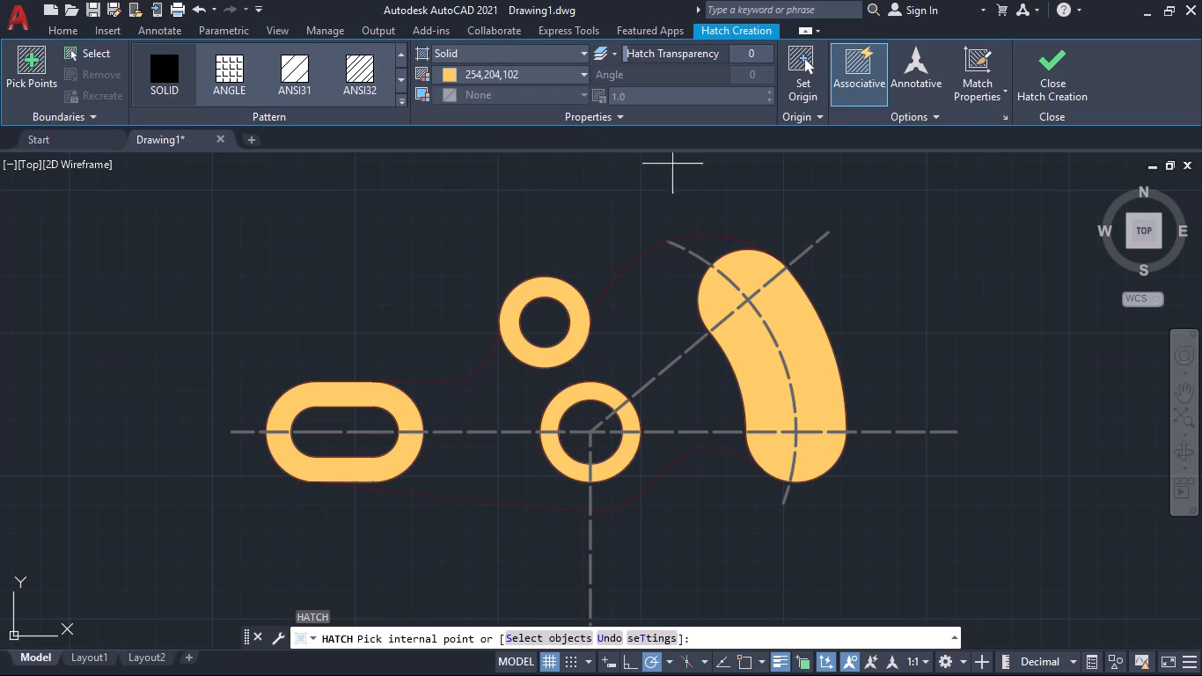
pyautogui.click(550, 70)
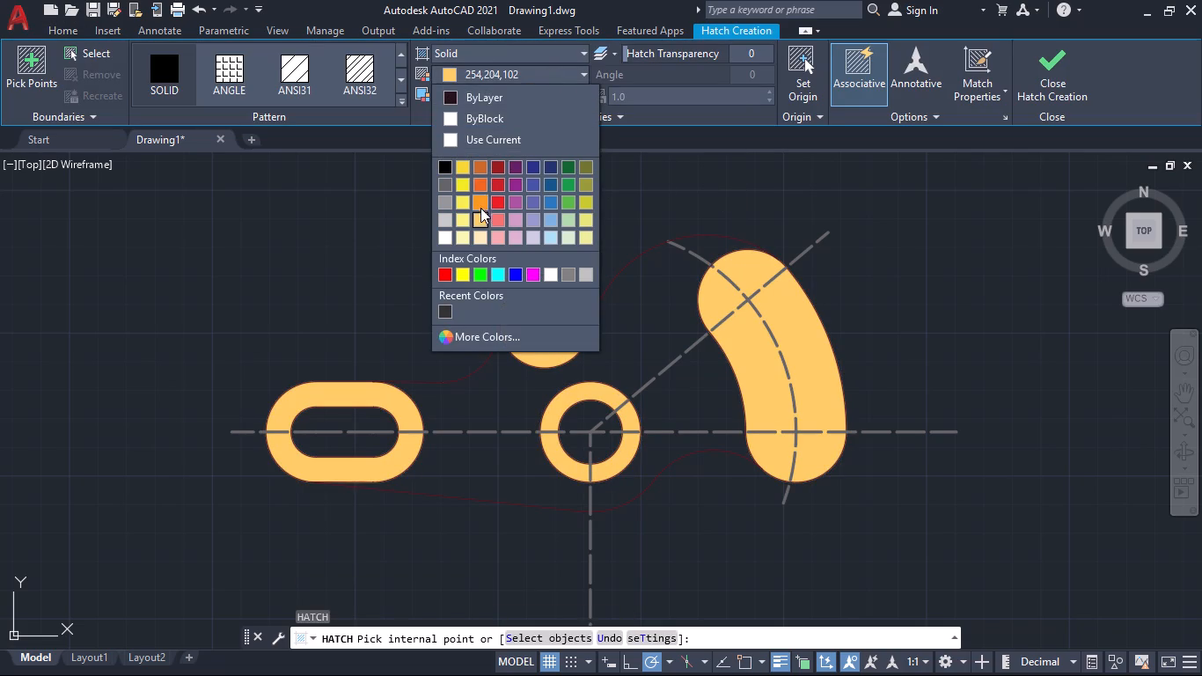
pyautogui.click(483, 238)
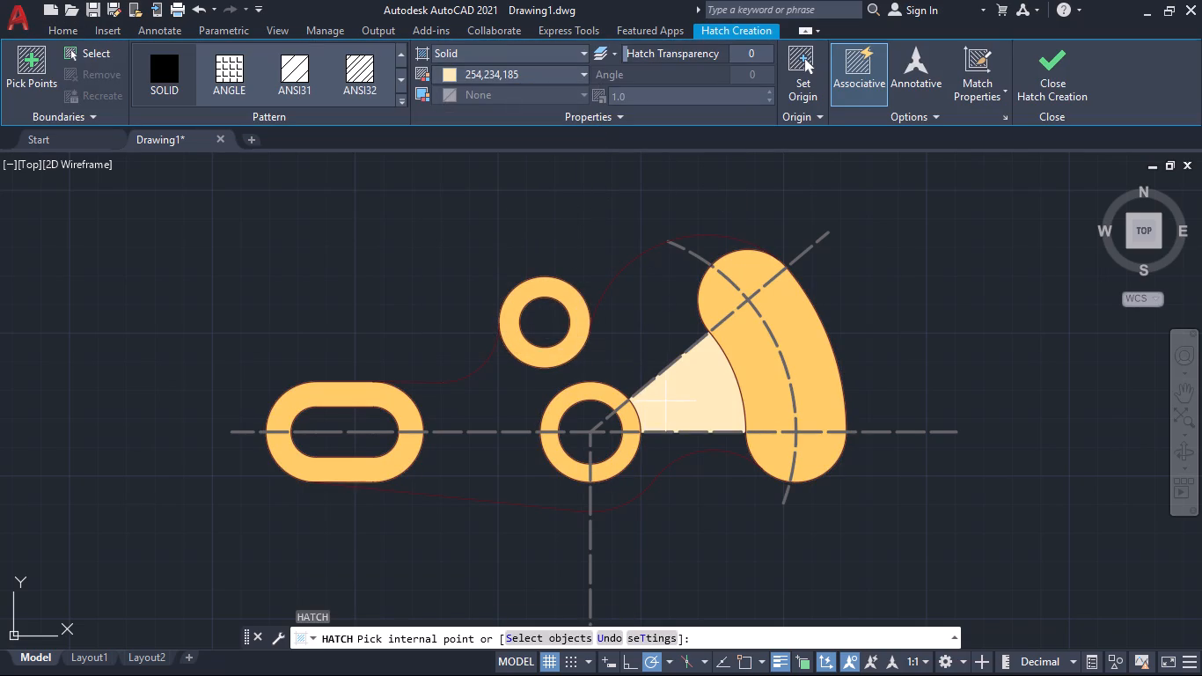
pyautogui.click(714, 386)
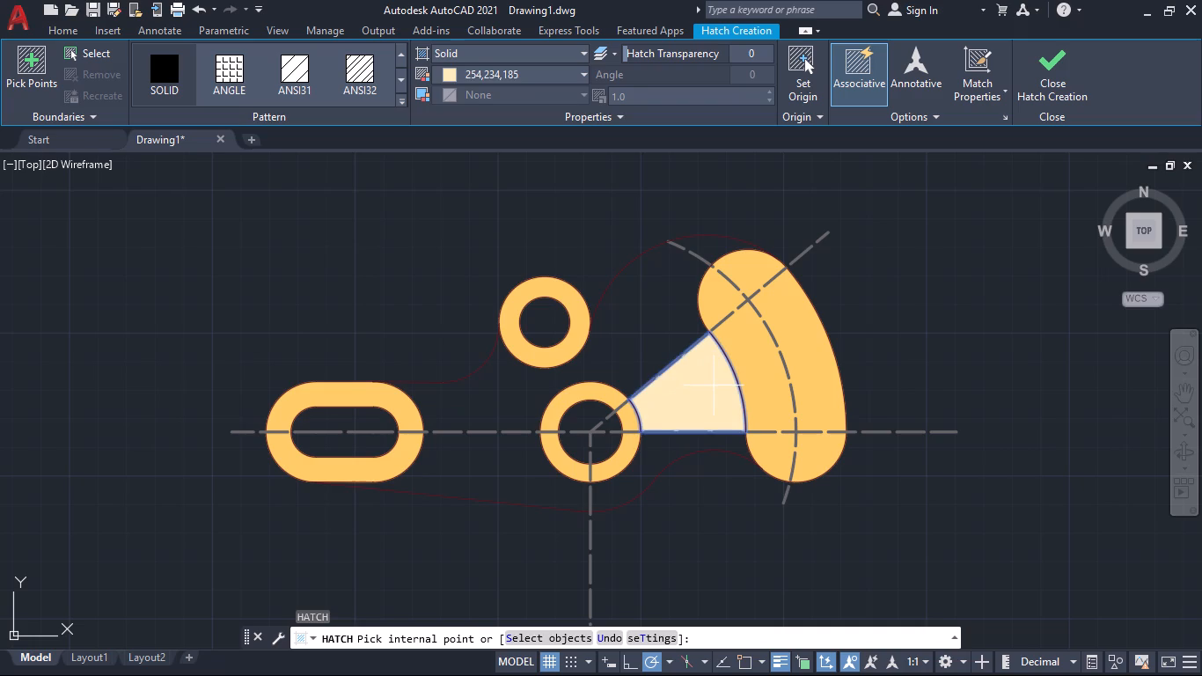
pyautogui.click(665, 341)
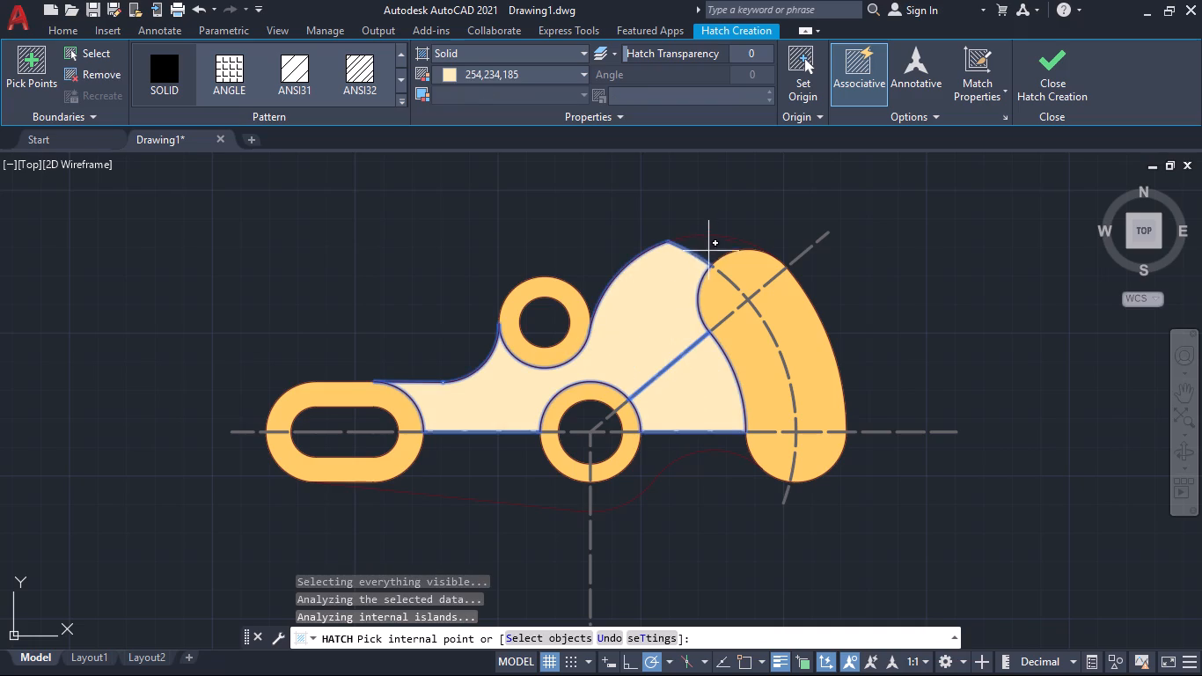
pyautogui.click(710, 248)
pyautogui.click(495, 458)
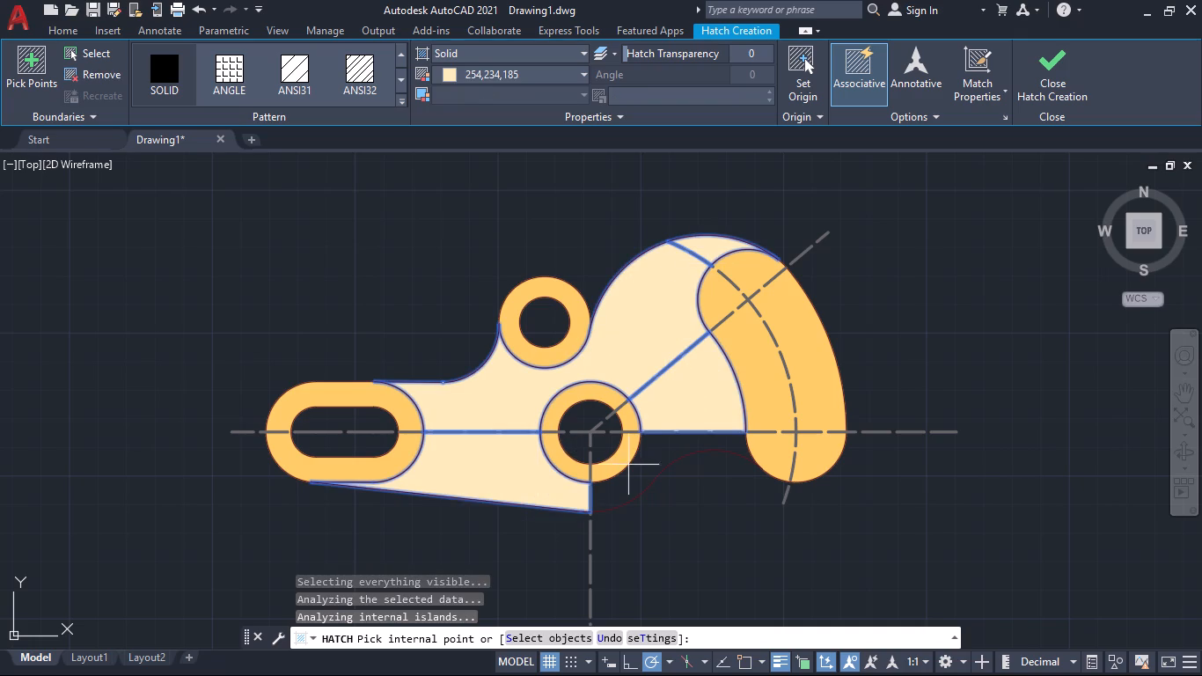
pyautogui.click(648, 459)
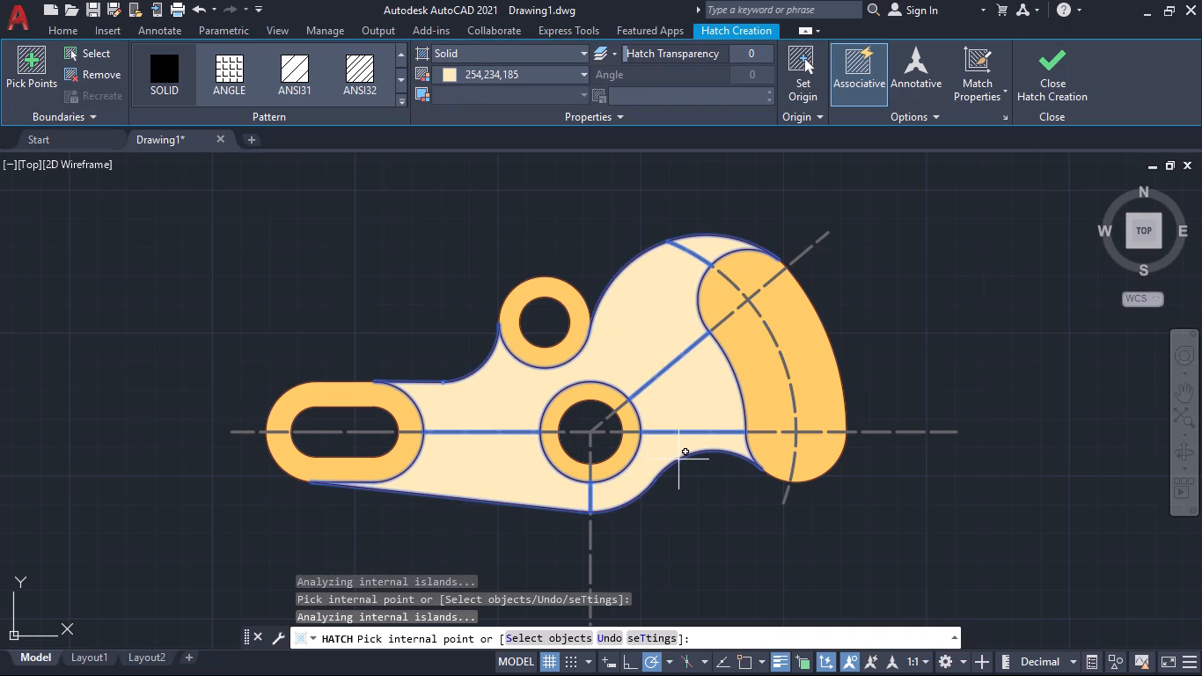
pyautogui.scroll(-1, 678, 459)
pyautogui.scroll(4, 510, 420)
pyautogui.scroll(-2, 516, 420)
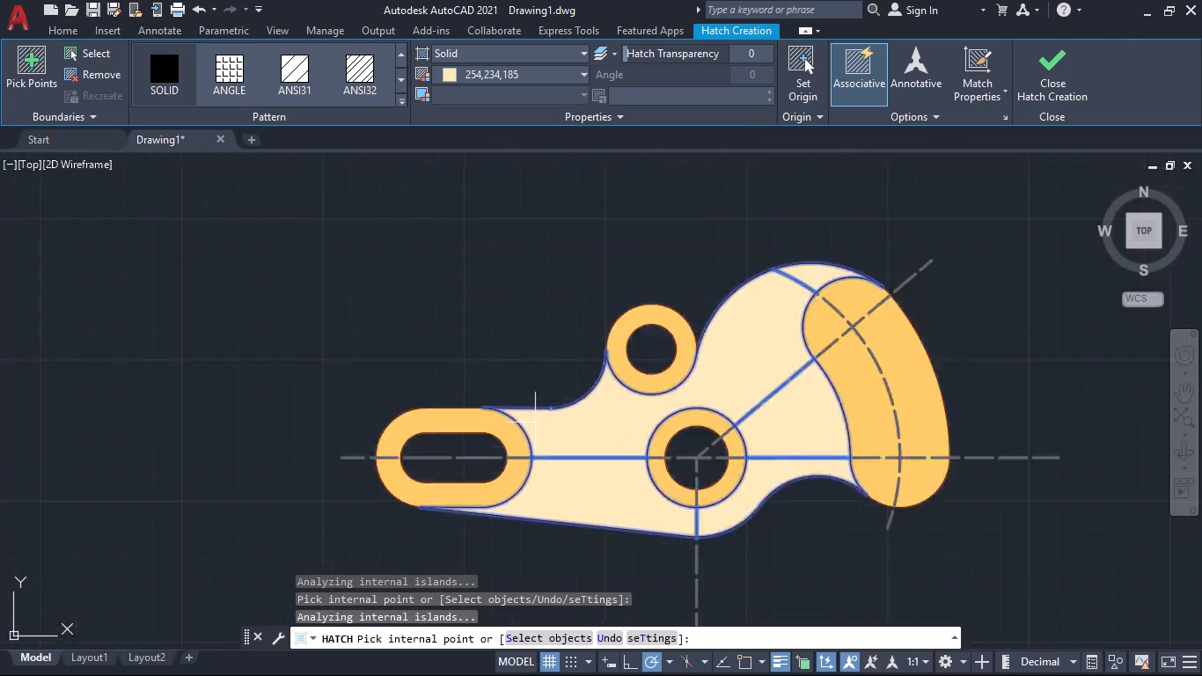
pyautogui.scroll(-2, 535, 422)
pyautogui.scroll(1, 550, 416)
pyautogui.press('Return')
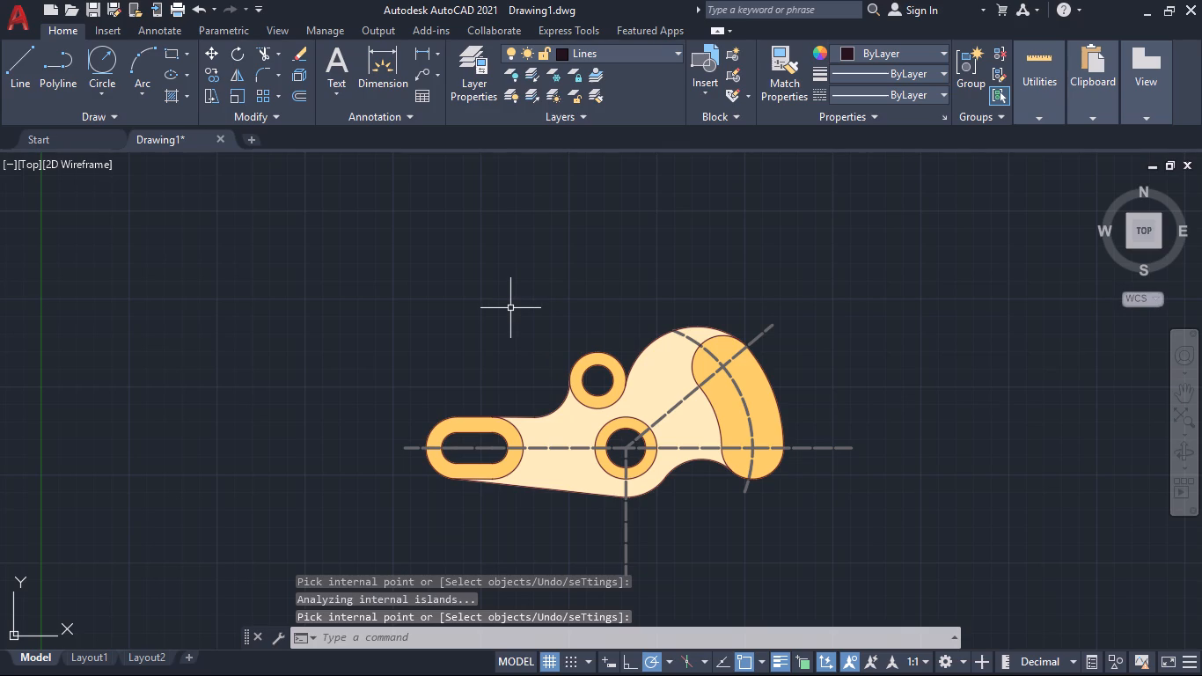
# Make Dimensions the current layer.
pyautogui.moveTo(510, 312); pyautogui.dragTo(482, 276, button='middle')
pyautogui.moveTo(487, 291); pyautogui.dragTo(477, 291, button='middle')
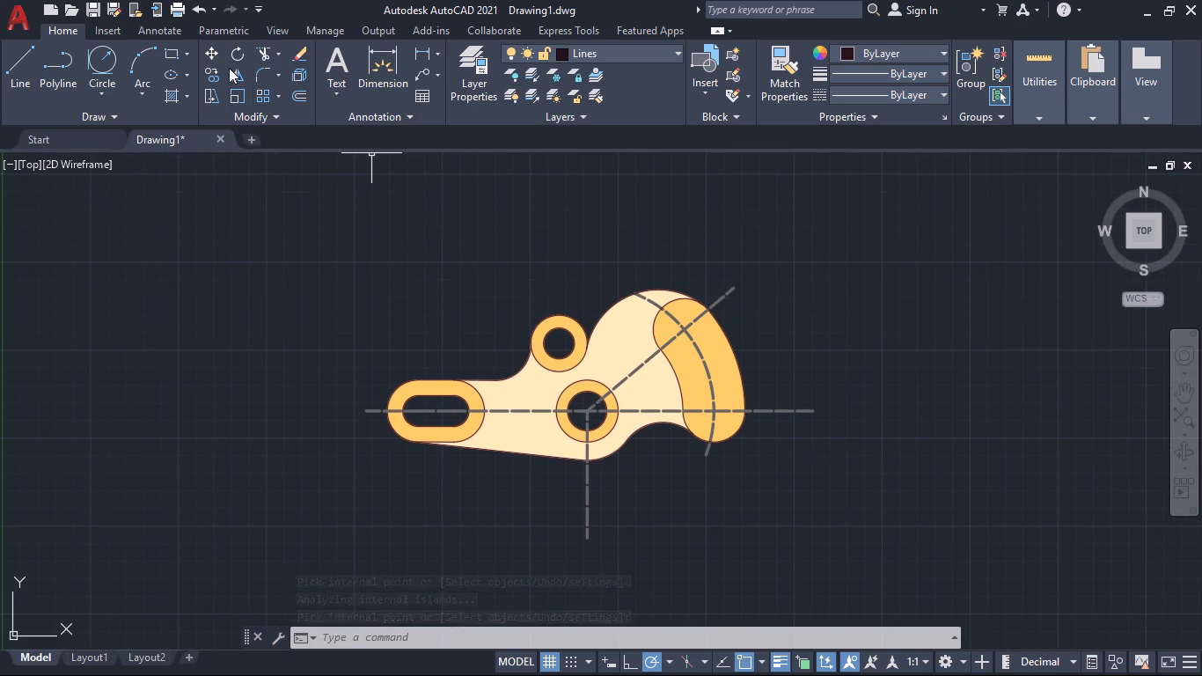
pyautogui.click(678, 52)
pyautogui.click(629, 94)
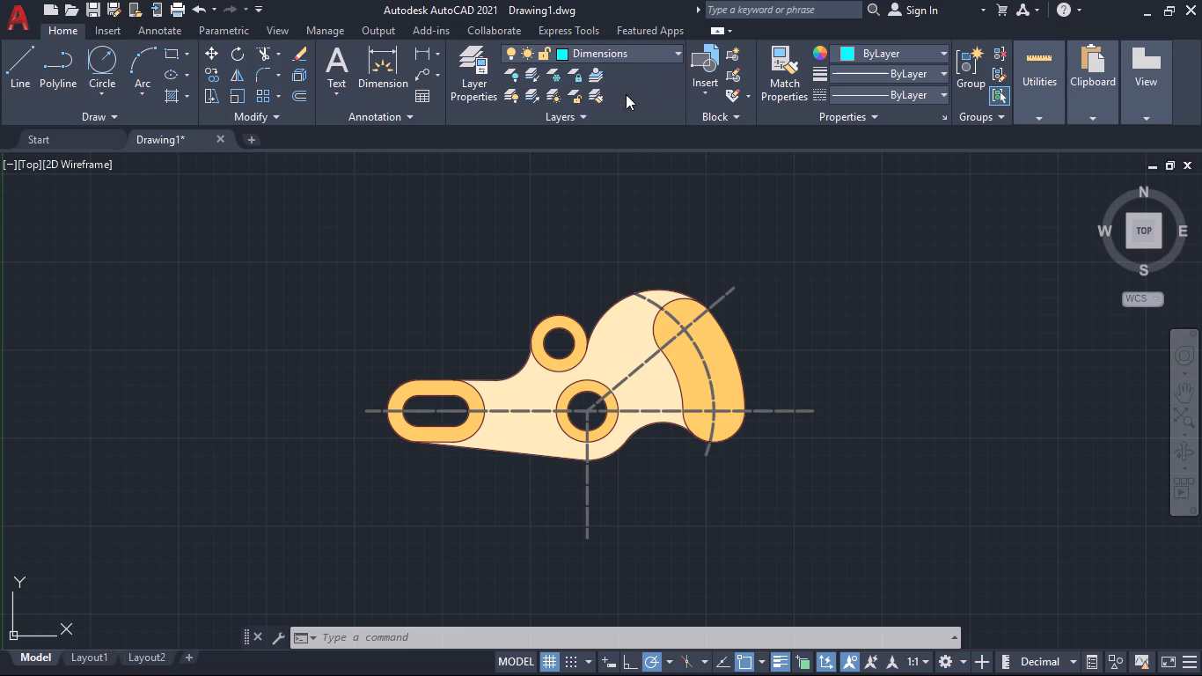
# Dimension the horizontal distance between the slot's two arc centres, placing the dimension below the link body.
pyautogui.click(376, 65)
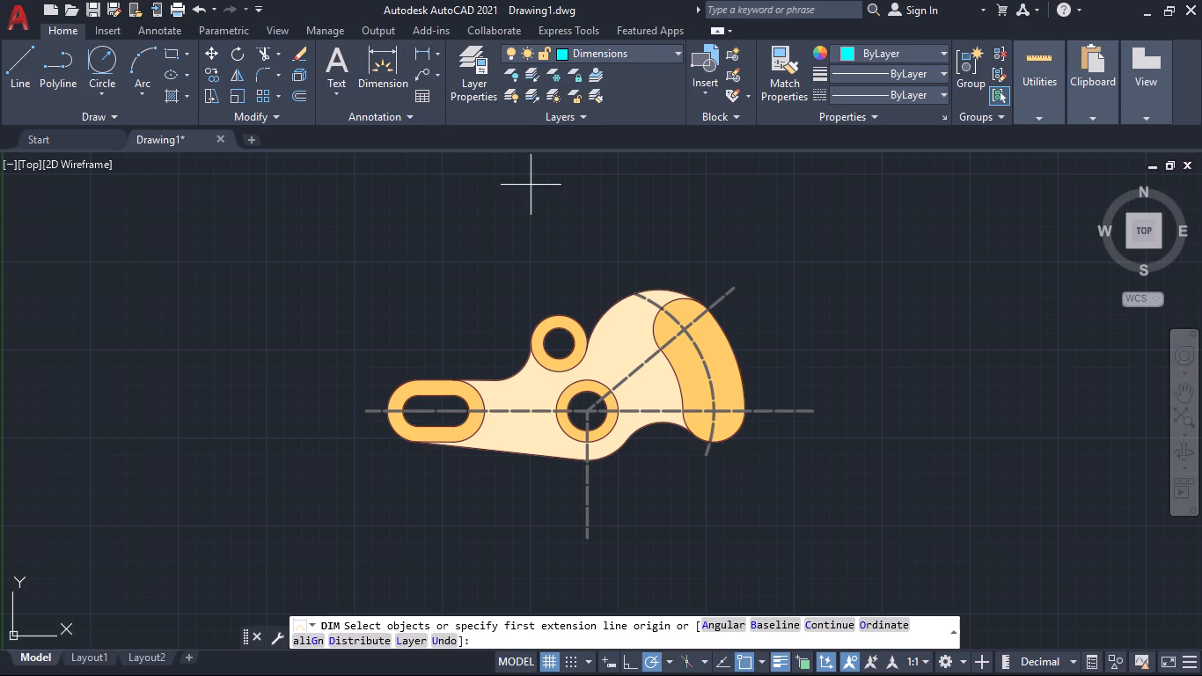
pyautogui.moveTo(380, 346); pyautogui.dragTo(346, 240, button='middle')
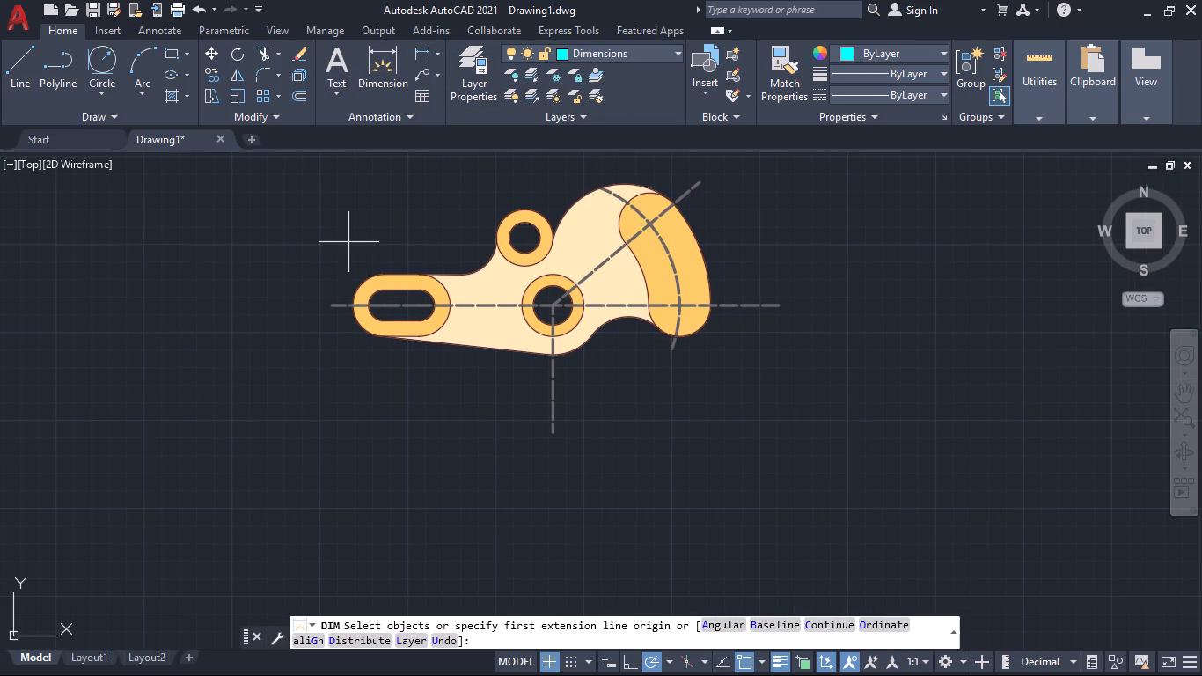
pyautogui.scroll(4, 365, 268)
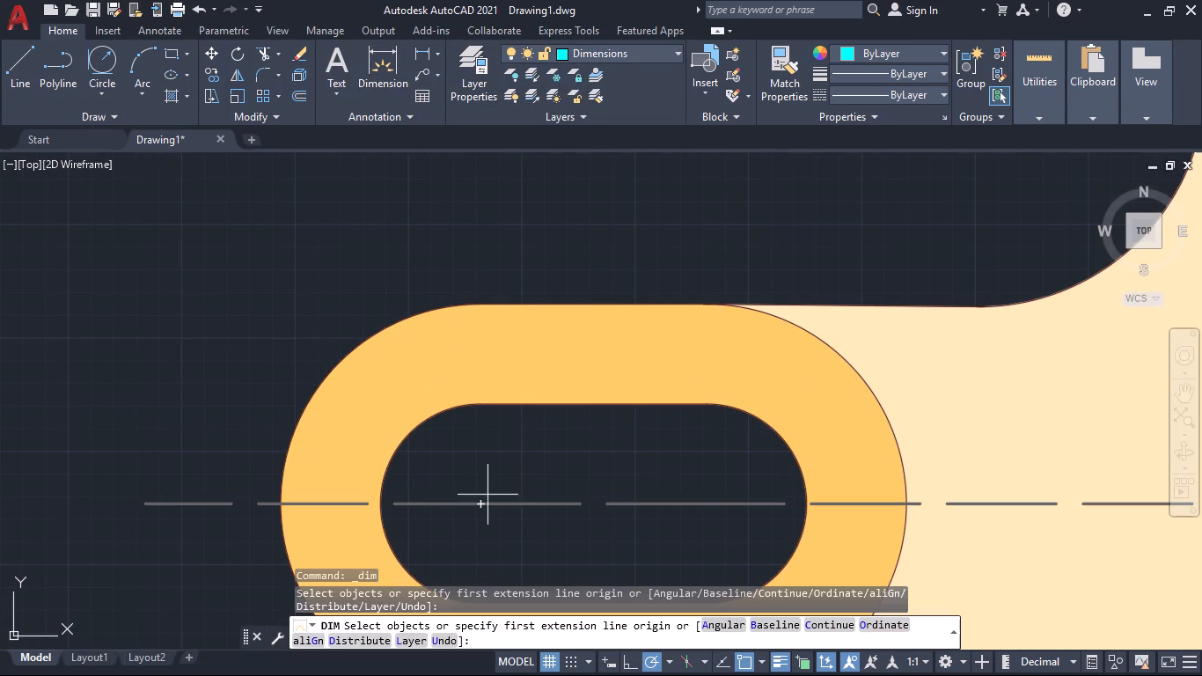
pyautogui.click(480, 502)
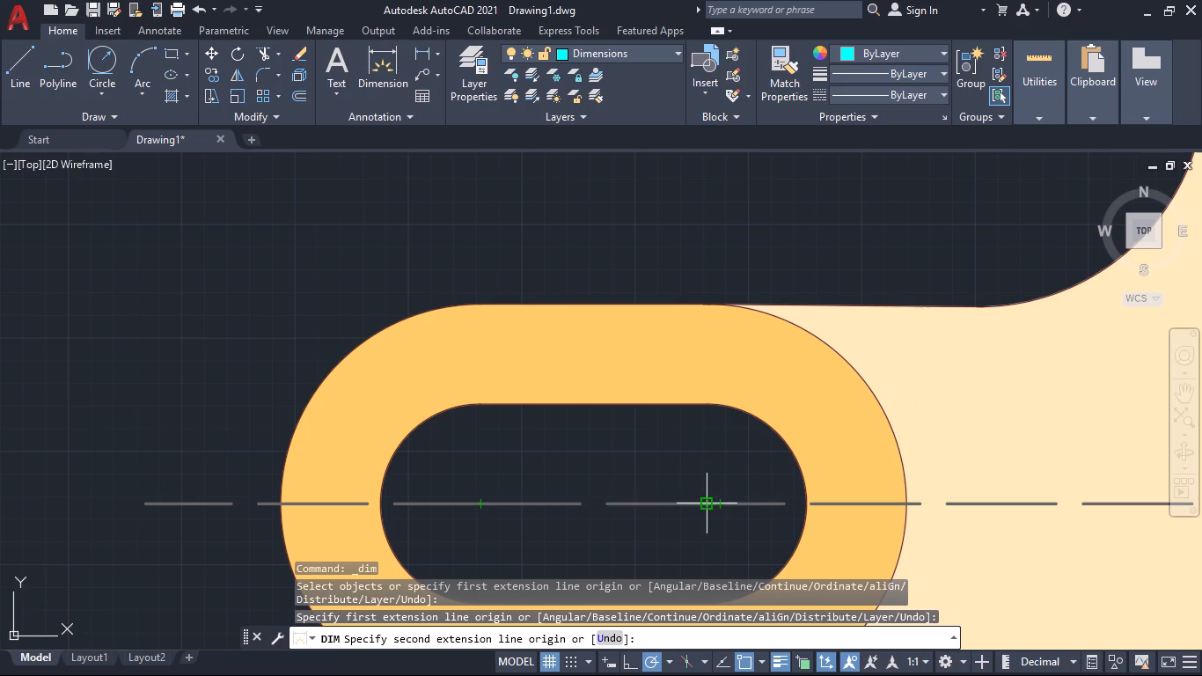
pyautogui.click(707, 507)
pyautogui.moveTo(707, 526); pyautogui.dragTo(682, 259, button='middle')
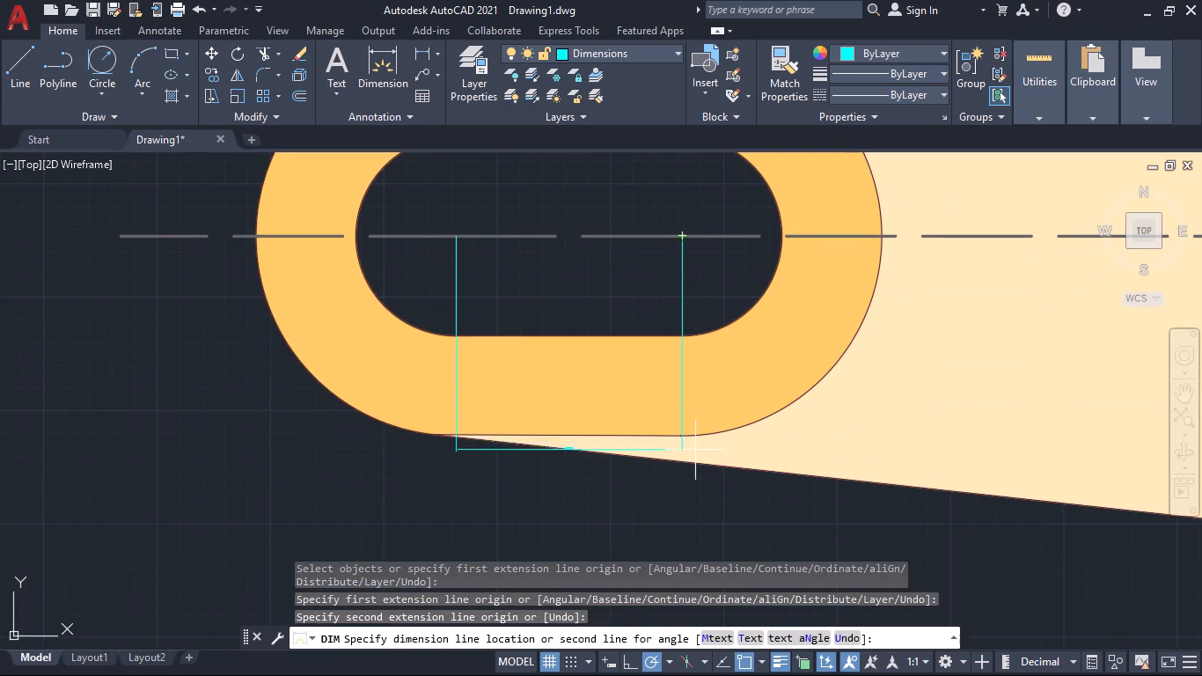
pyautogui.moveTo(706, 516); pyautogui.dragTo(676, 322, button='middle')
pyautogui.click(691, 437)
pyautogui.scroll(-3, 797, 454)
pyautogui.moveTo(817, 464); pyautogui.dragTo(729, 480, button='middle')
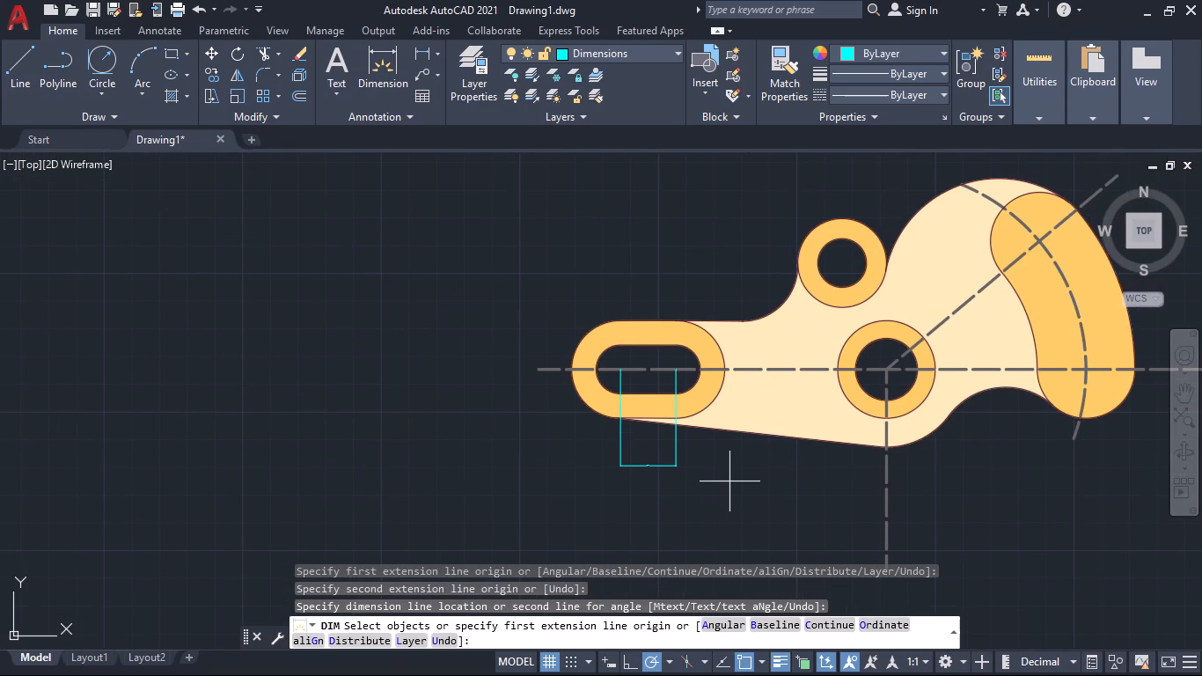
pyautogui.press('Escape')
# Modify the Standard dimension style and set its arrow size to 2.
pyautogui.press('d')
pyautogui.press('Return')
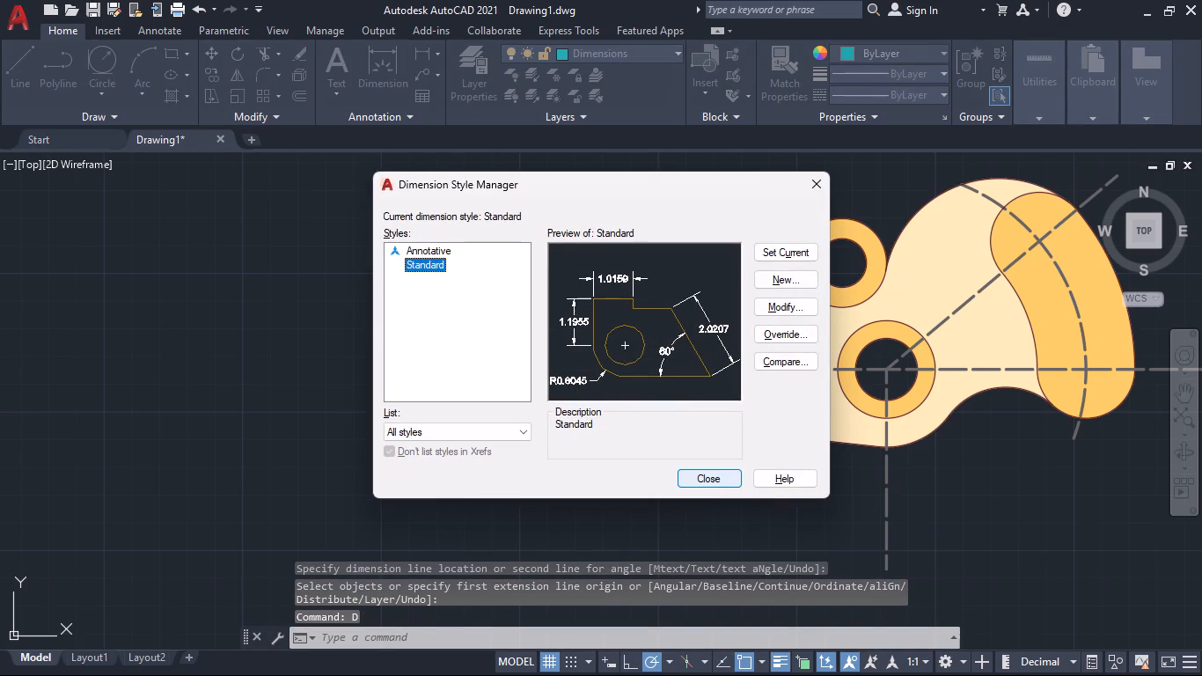
pyautogui.click(780, 305)
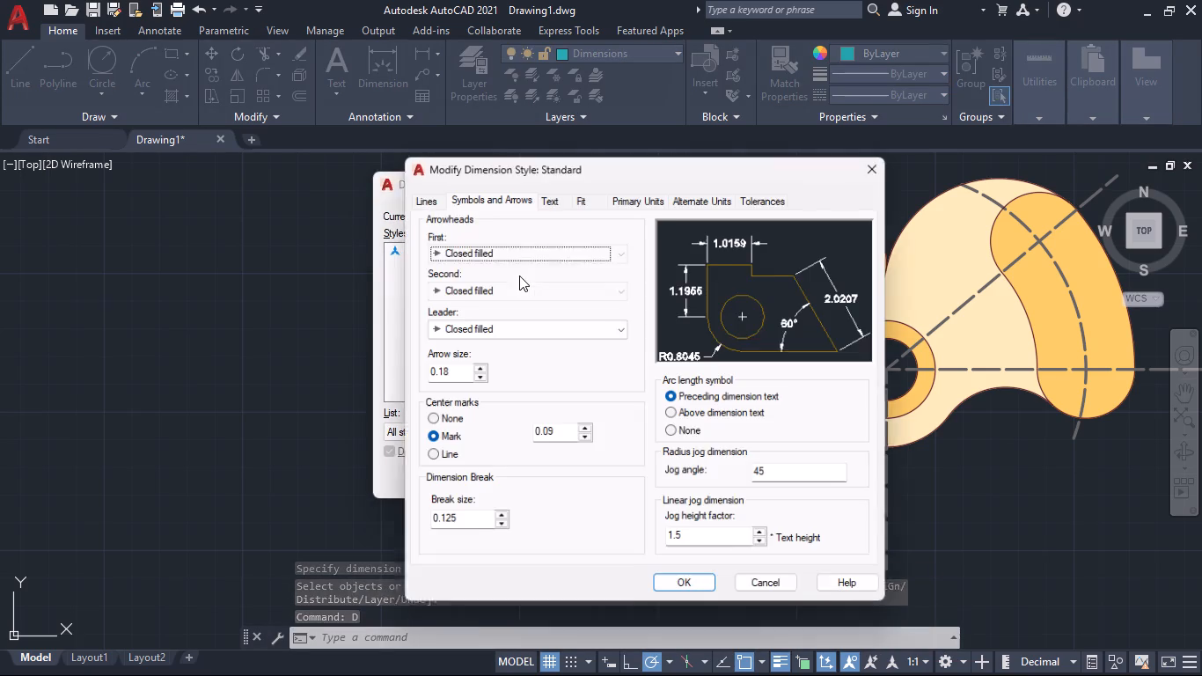
pyautogui.doubleClick(455, 375)
pyautogui.write('15')
pyautogui.press('BackSpace')
pyautogui.press('BackSpace')
pyautogui.press('BackSpace')
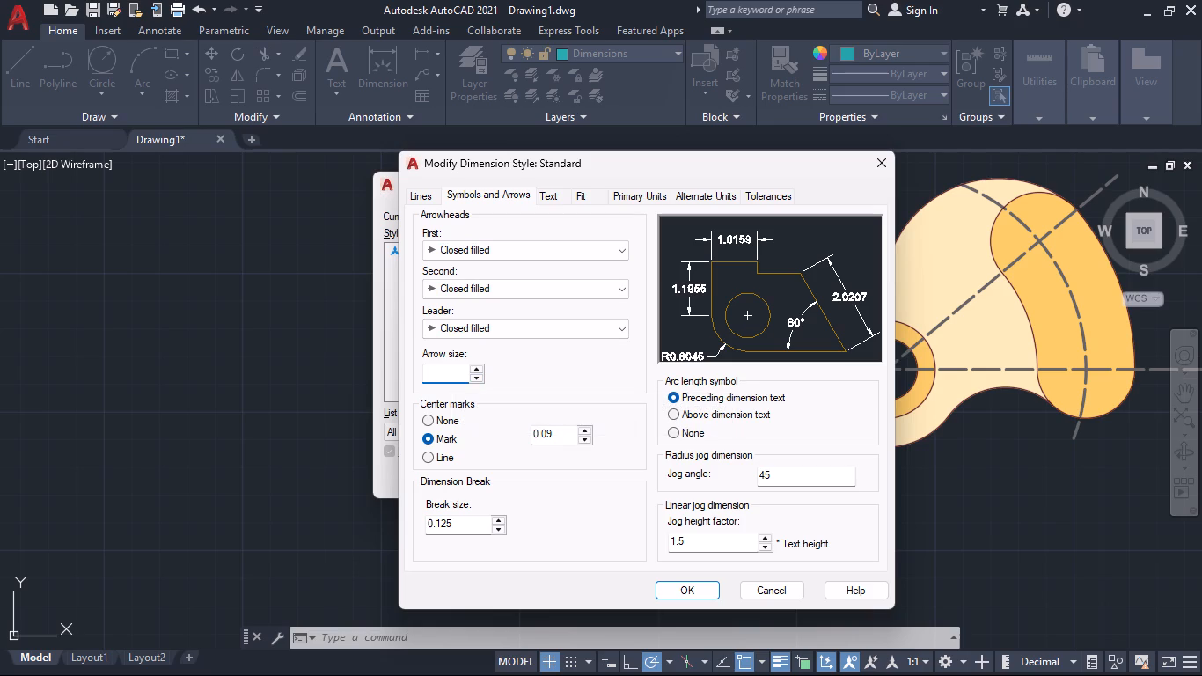
pyautogui.press('2')
pyautogui.press('Return')
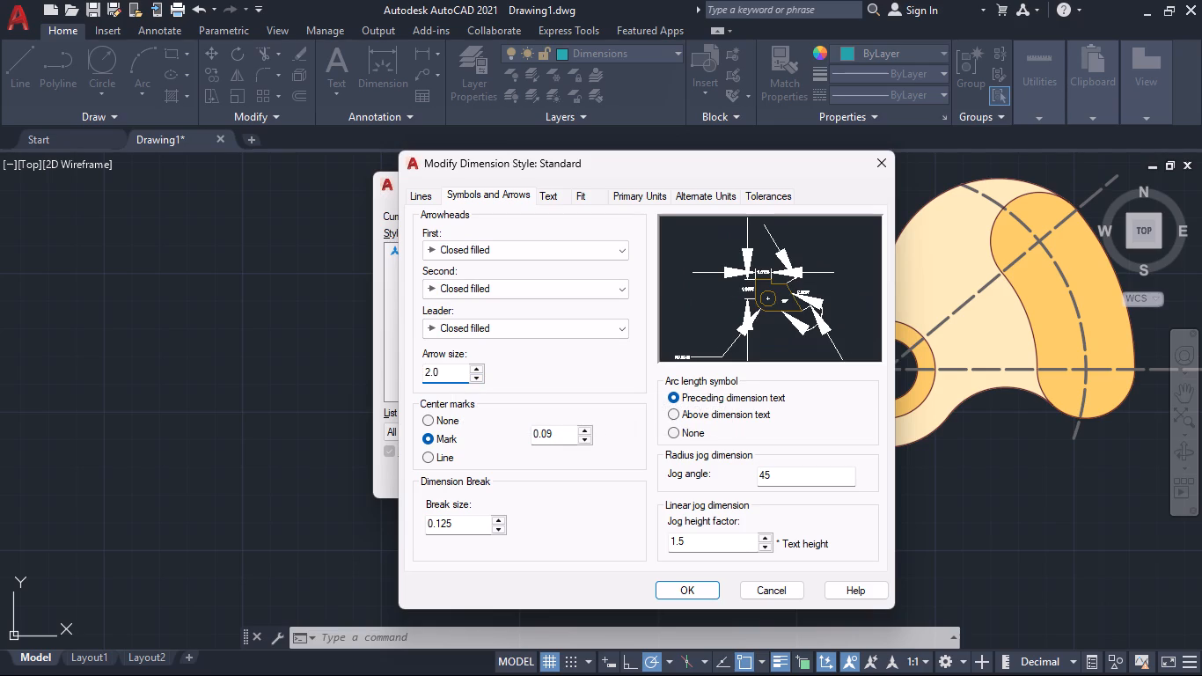
# Set the dimension text height to 2.75 and align the text with the dimension line.
pyautogui.click(553, 195)
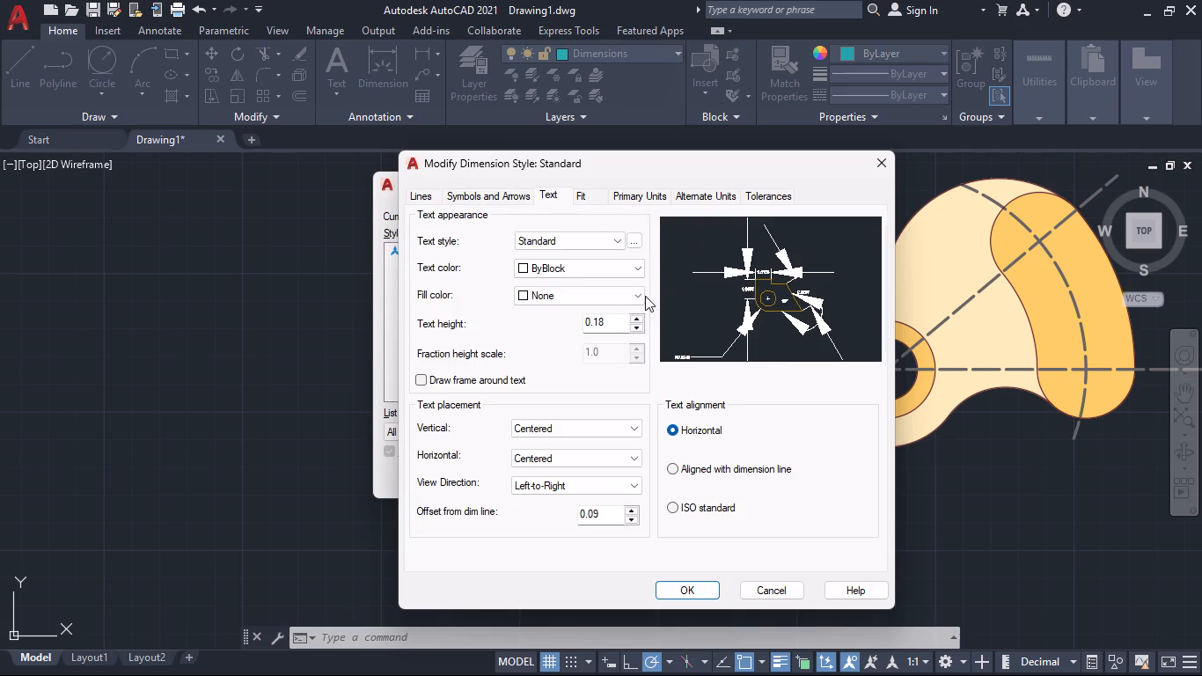
pyautogui.click(611, 237)
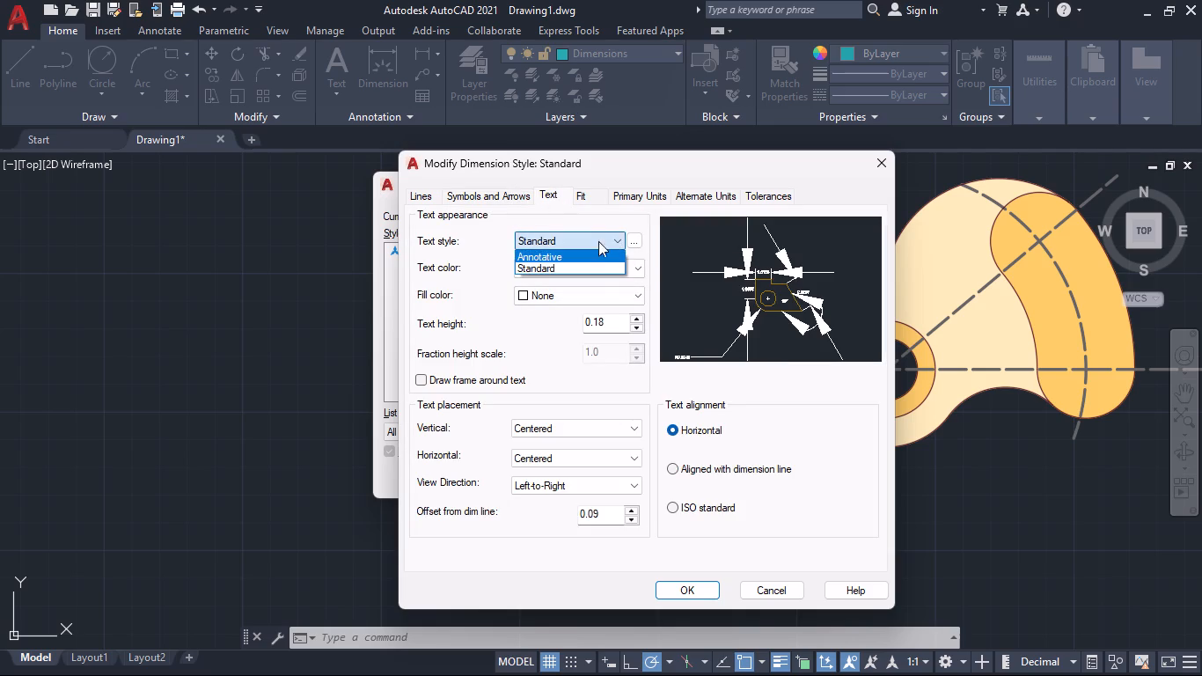
pyautogui.click(613, 233)
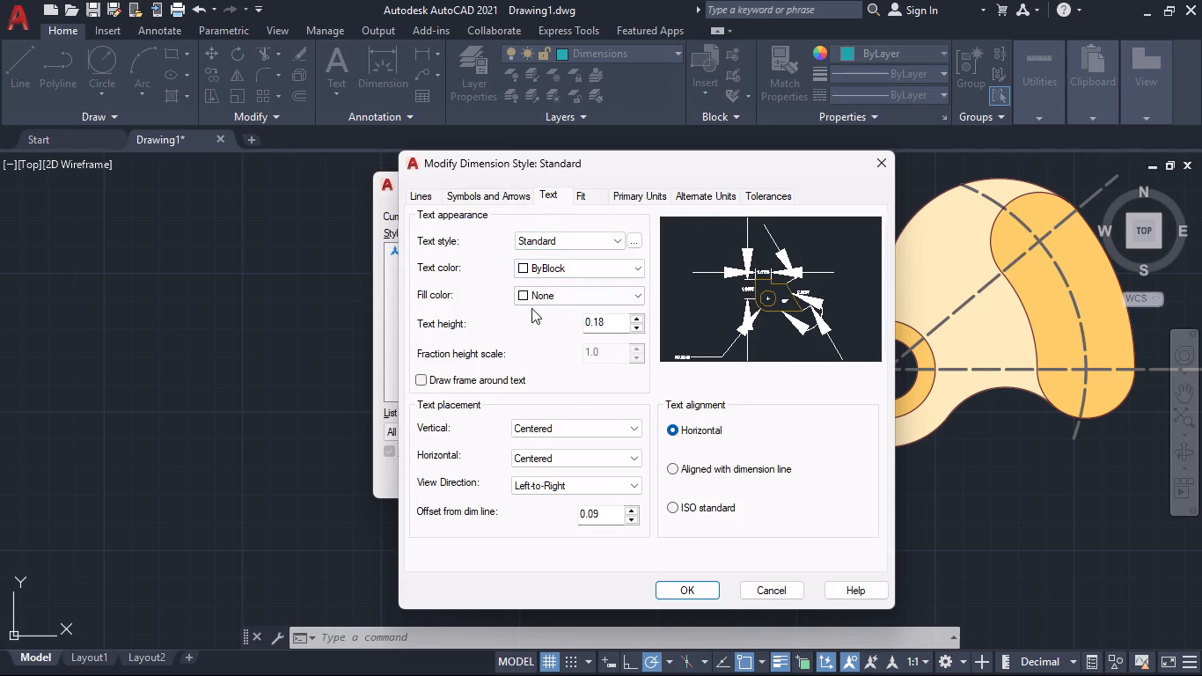
pyautogui.doubleClick(601, 327)
pyautogui.press('3')
pyautogui.press('Return')
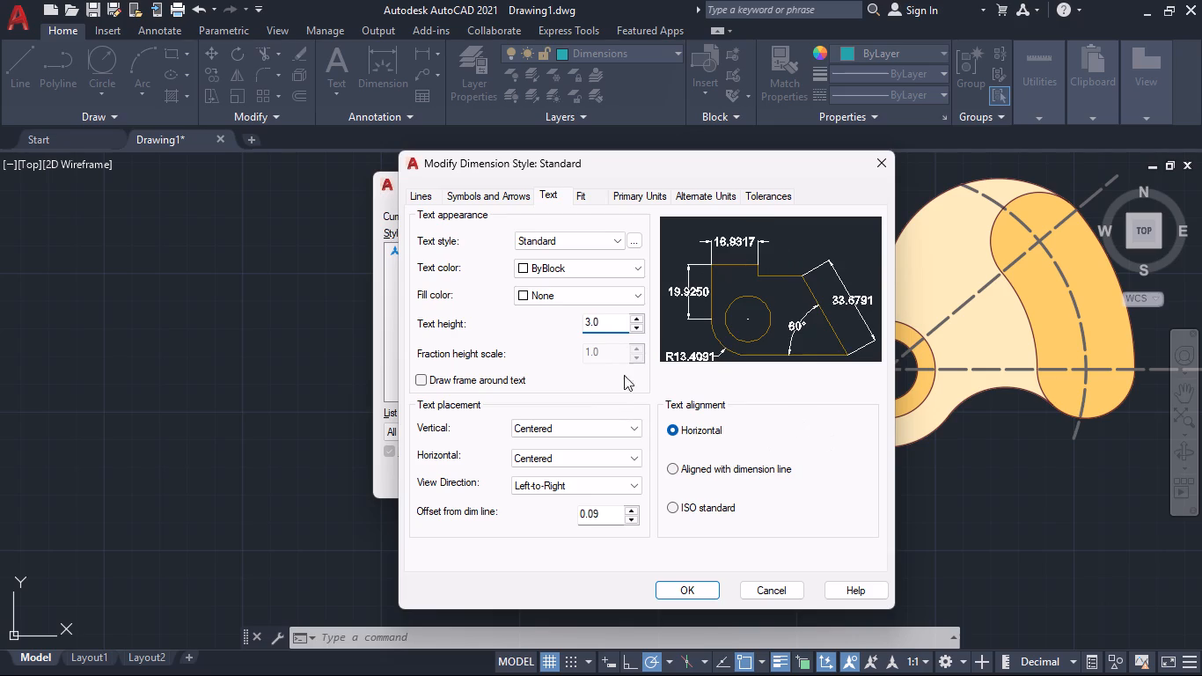
pyautogui.doubleClick(605, 320)
pyautogui.doubleClick(600, 321)
pyautogui.write('2.75')
pyautogui.press('Return')
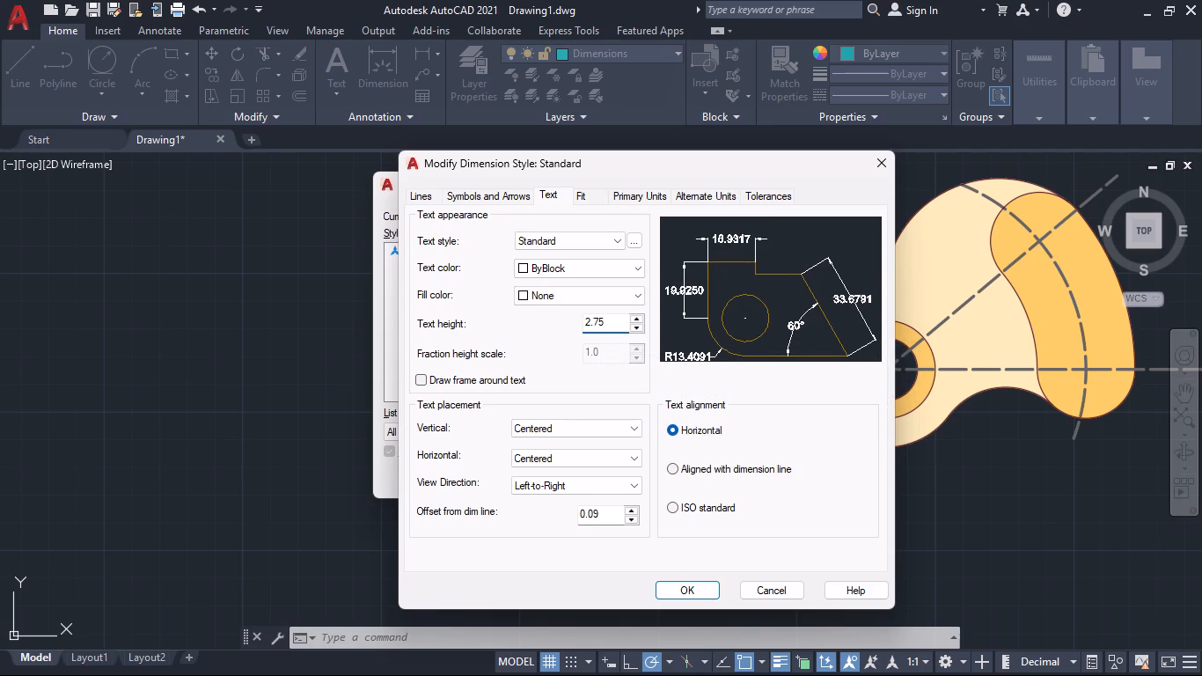
pyautogui.click(682, 466)
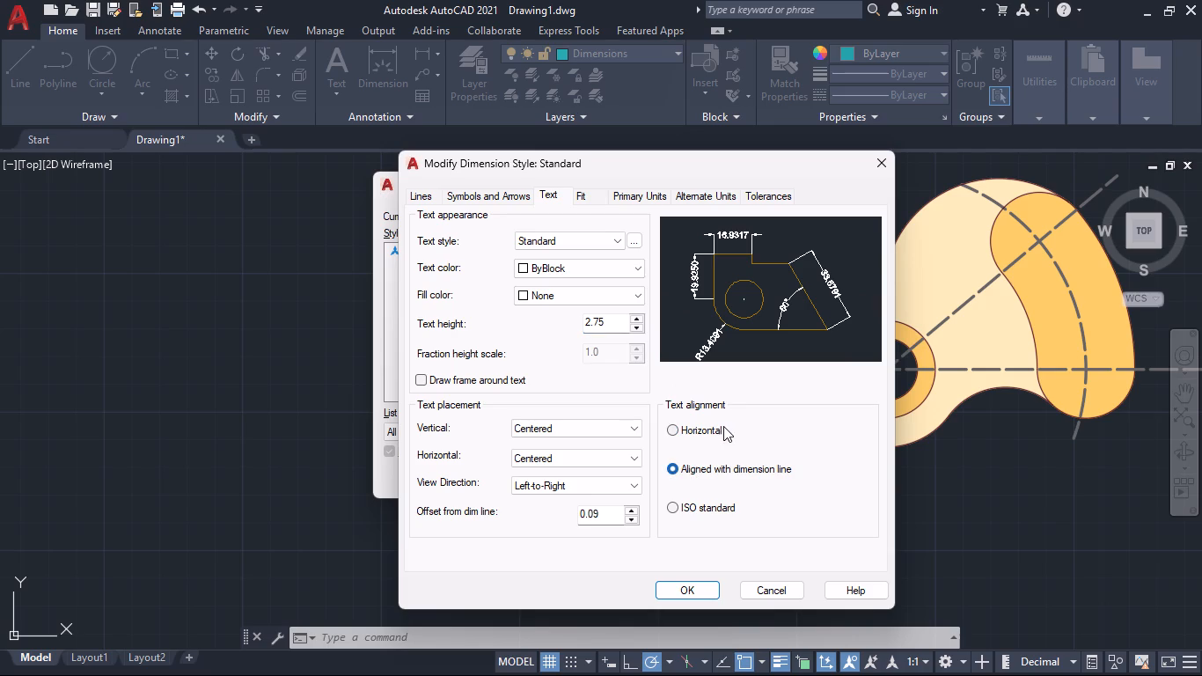
# Set the linear dimension precision of the Standard style to 0 decimal places.
pyautogui.click(633, 183)
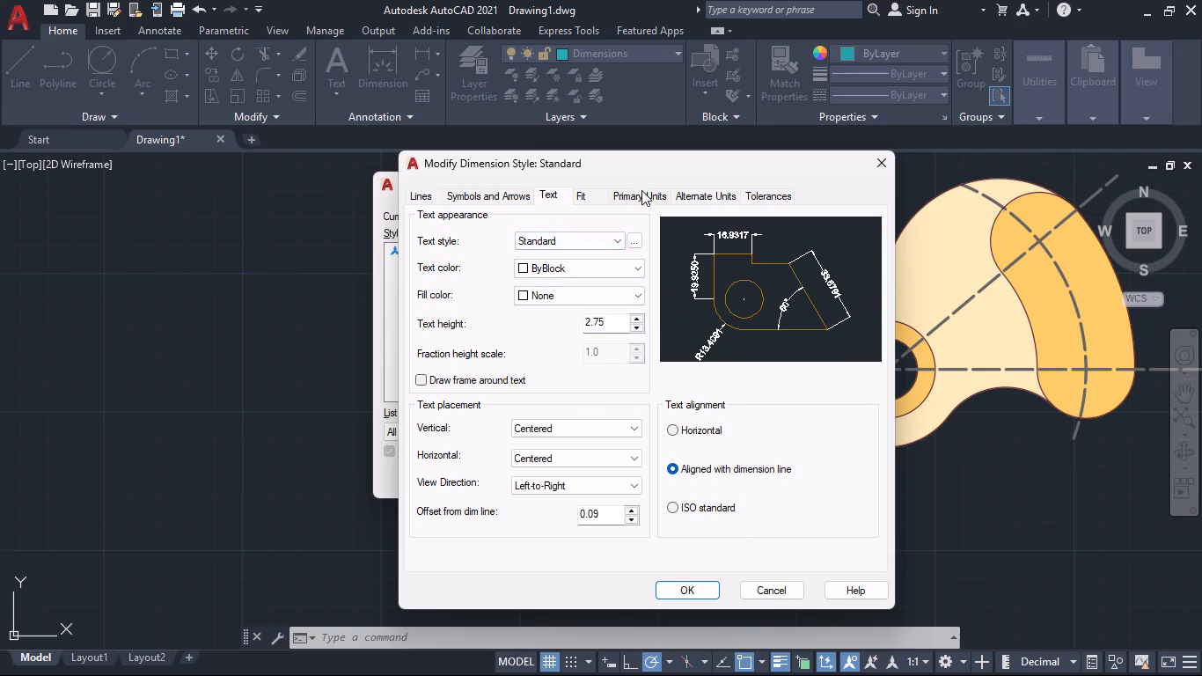
pyautogui.click(641, 190)
pyautogui.click(570, 253)
pyautogui.click(545, 271)
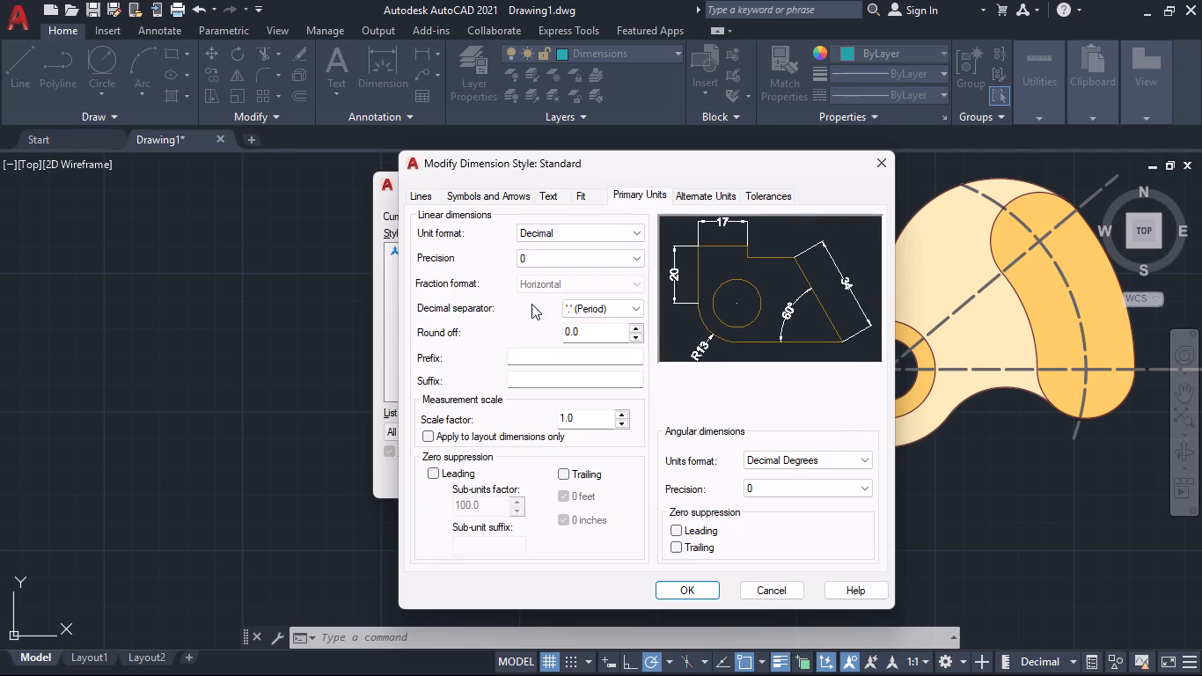
# Examine the fit, text placement and overall scale options of the Standard dimension style.
pyautogui.click(583, 189)
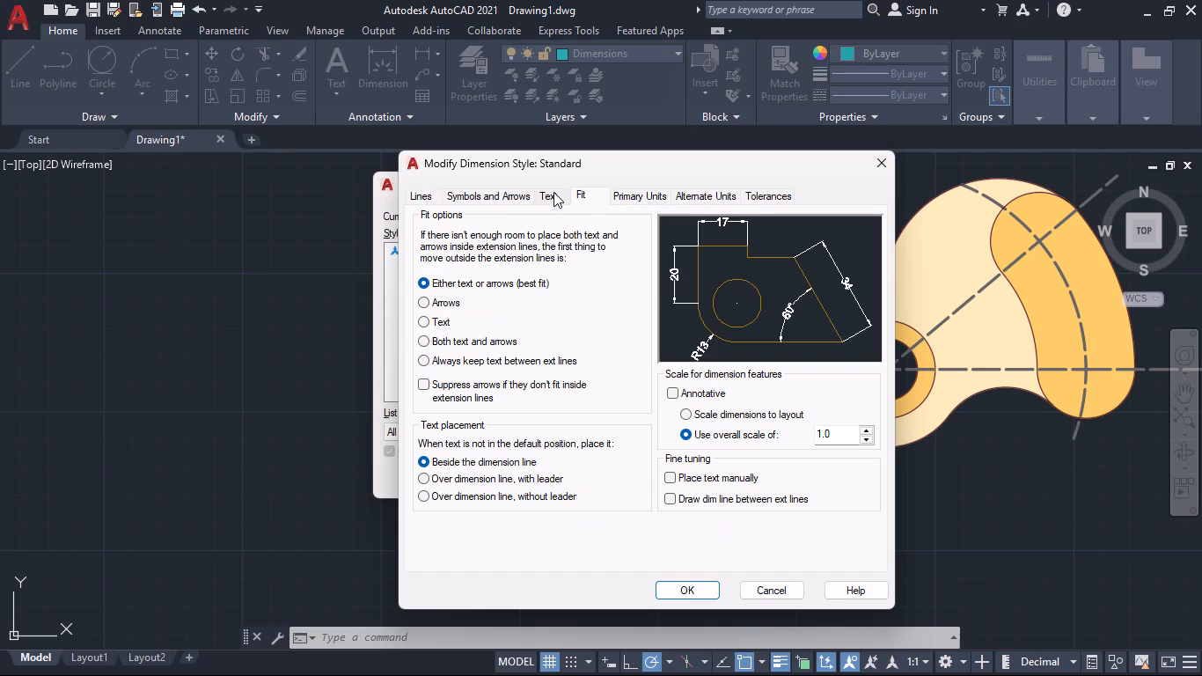
pyautogui.scroll(1, 446, 255)
pyautogui.moveTo(440, 241); pyautogui.dragTo(565, 314)
pyautogui.moveTo(465, 246); pyautogui.dragTo(480, 246)
pyautogui.click(498, 242)
pyautogui.click(561, 239)
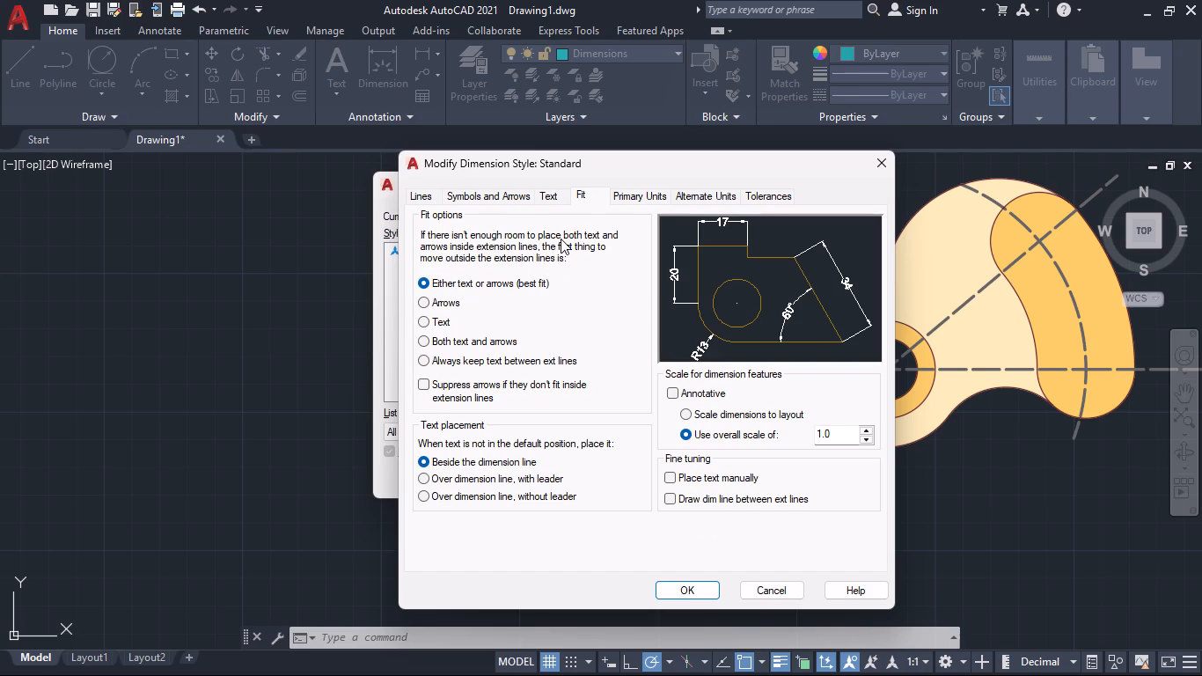
pyautogui.tripleClick(558, 239)
pyautogui.tripleClick(517, 246)
pyautogui.click(522, 247)
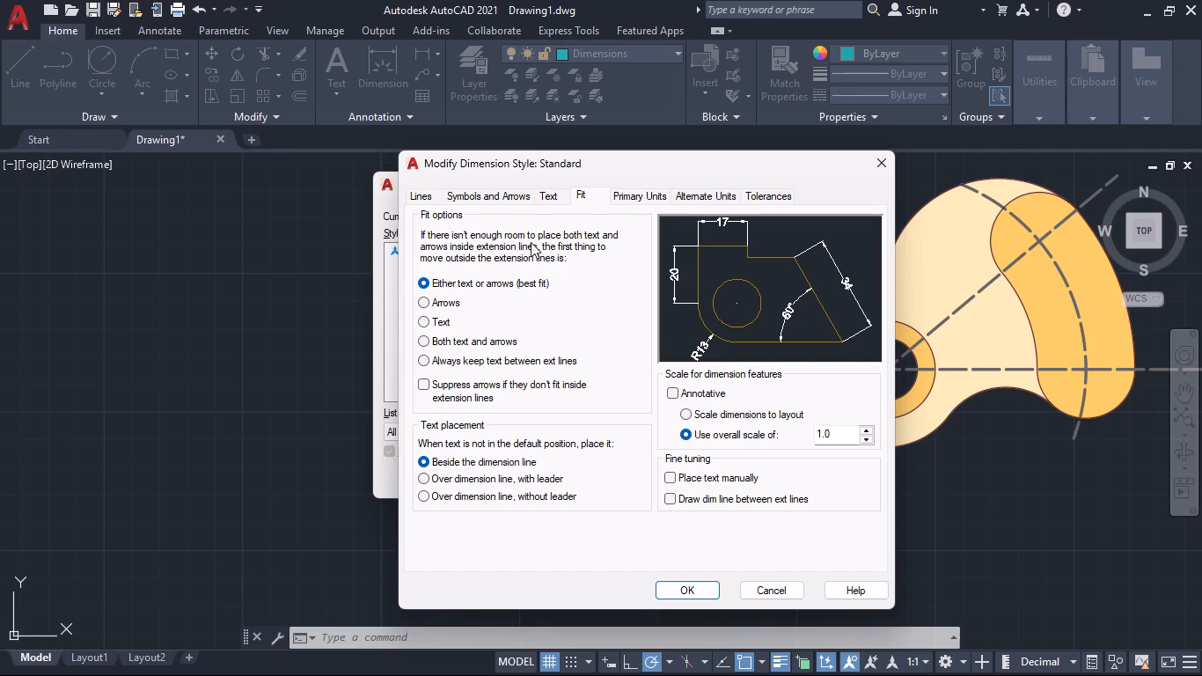
pyautogui.doubleClick(583, 233)
pyautogui.click(527, 251)
pyautogui.scroll(-2, 597, 433)
pyautogui.click(605, 425)
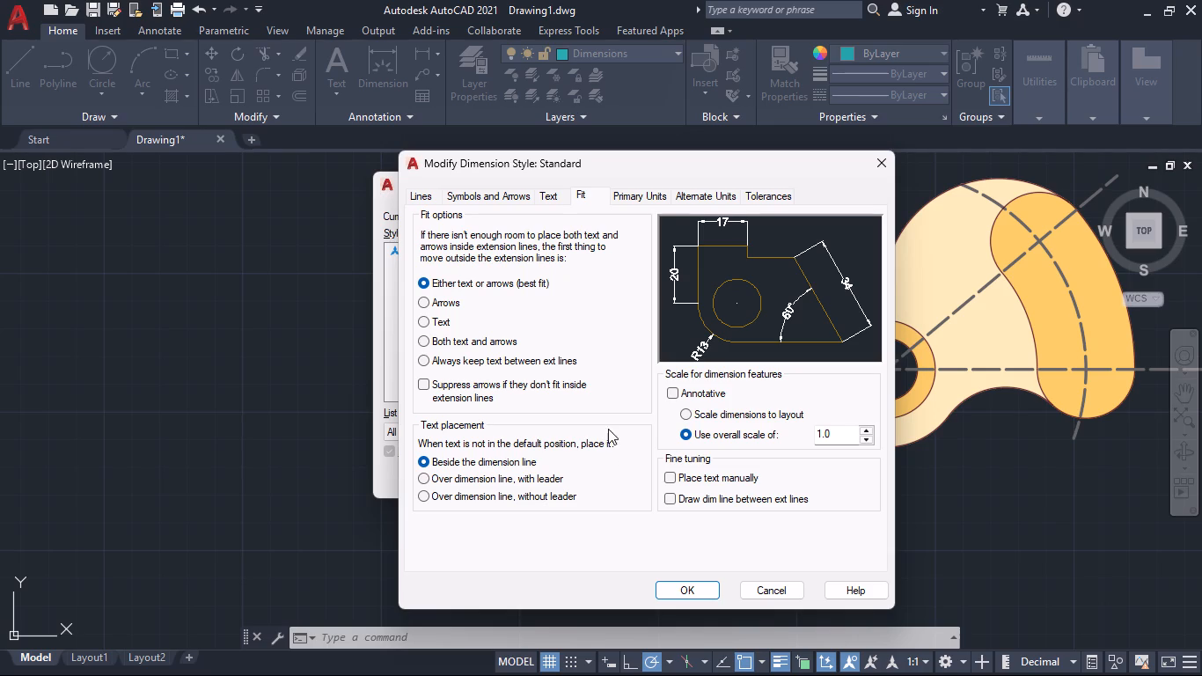
pyautogui.click(623, 415)
pyautogui.scroll(-1, 617, 435)
# Review the style's primary units, text, and symbols and arrows settings.
pyautogui.click(630, 196)
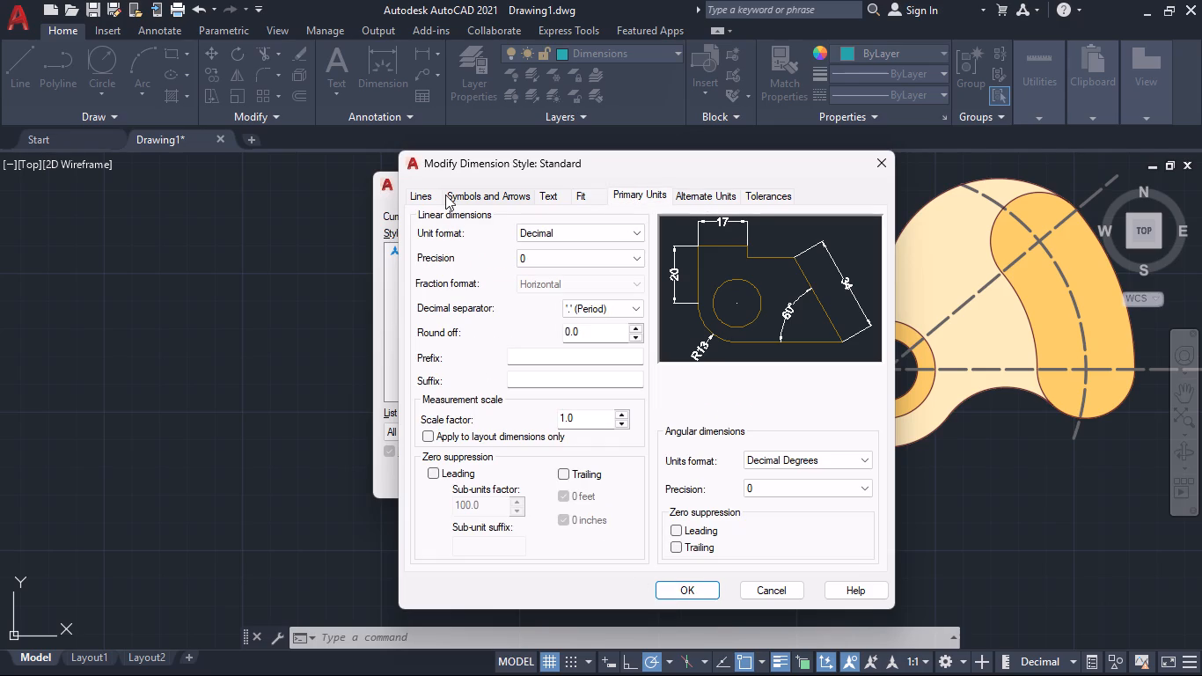
pyautogui.click(542, 192)
pyautogui.click(514, 191)
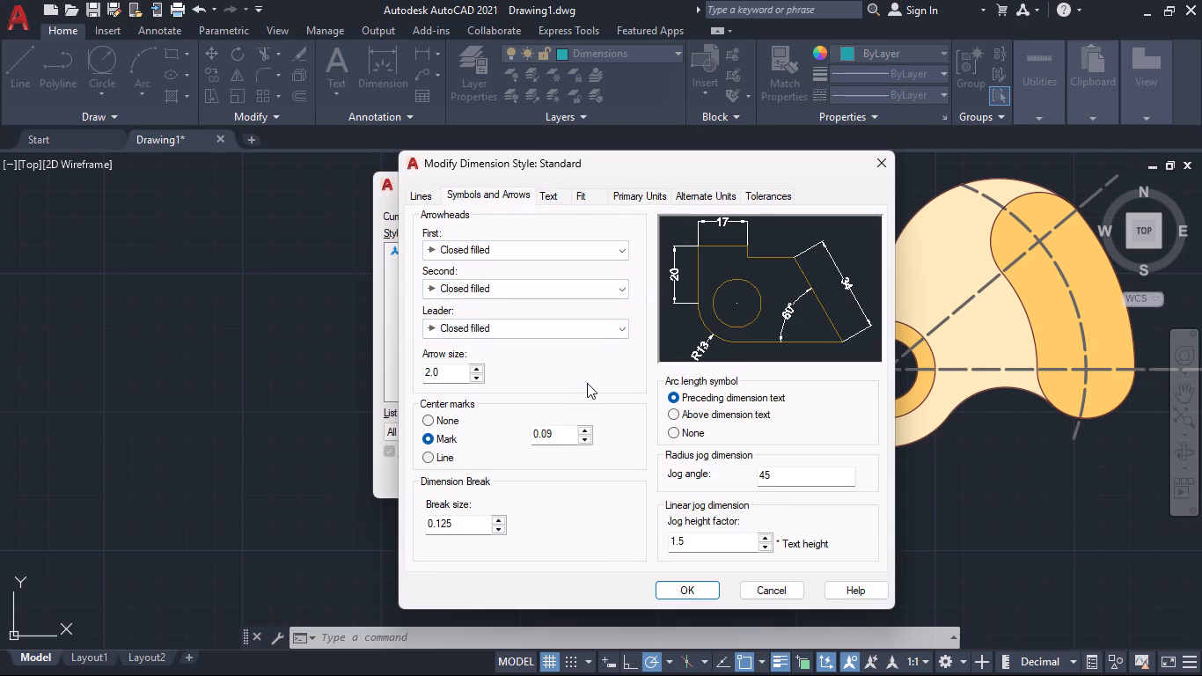
pyautogui.moveTo(583, 378); pyautogui.dragTo(579, 374, button='middle')
pyautogui.moveTo(579, 374); pyautogui.dragTo(575, 353, button='middle')
pyautogui.scroll(-5, 612, 383)
pyautogui.scroll(3, 436, 422)
pyautogui.scroll(-3, 451, 426)
pyautogui.scroll(-2, 591, 519)
pyautogui.scroll(1, 593, 484)
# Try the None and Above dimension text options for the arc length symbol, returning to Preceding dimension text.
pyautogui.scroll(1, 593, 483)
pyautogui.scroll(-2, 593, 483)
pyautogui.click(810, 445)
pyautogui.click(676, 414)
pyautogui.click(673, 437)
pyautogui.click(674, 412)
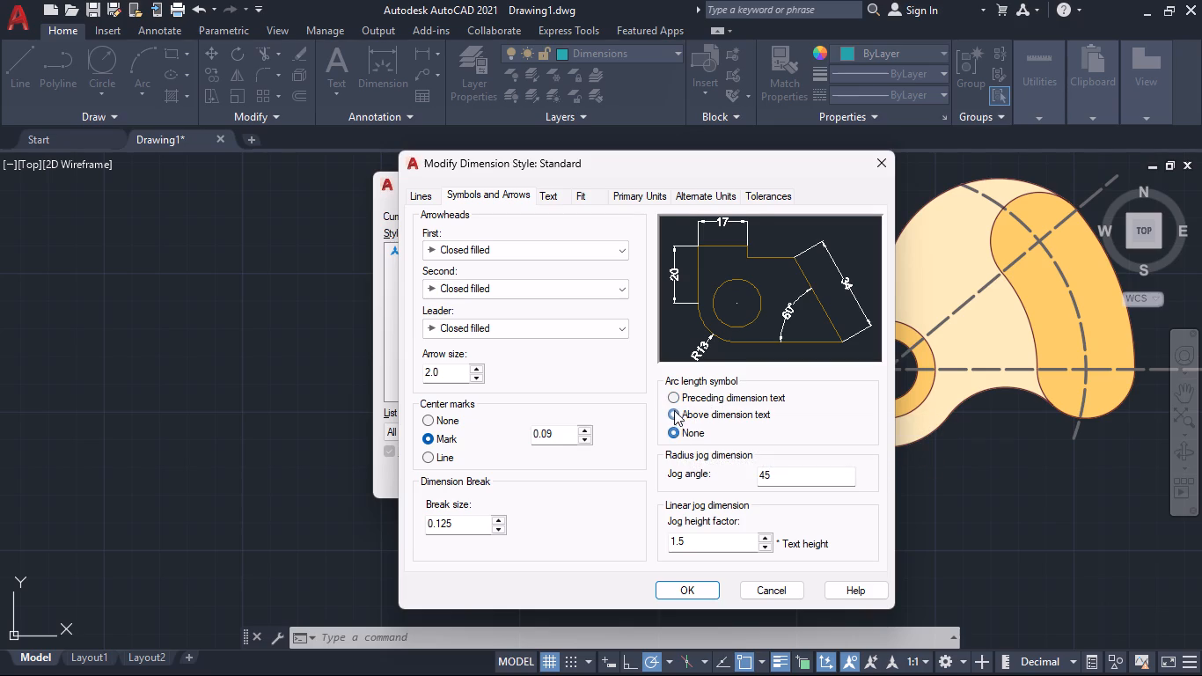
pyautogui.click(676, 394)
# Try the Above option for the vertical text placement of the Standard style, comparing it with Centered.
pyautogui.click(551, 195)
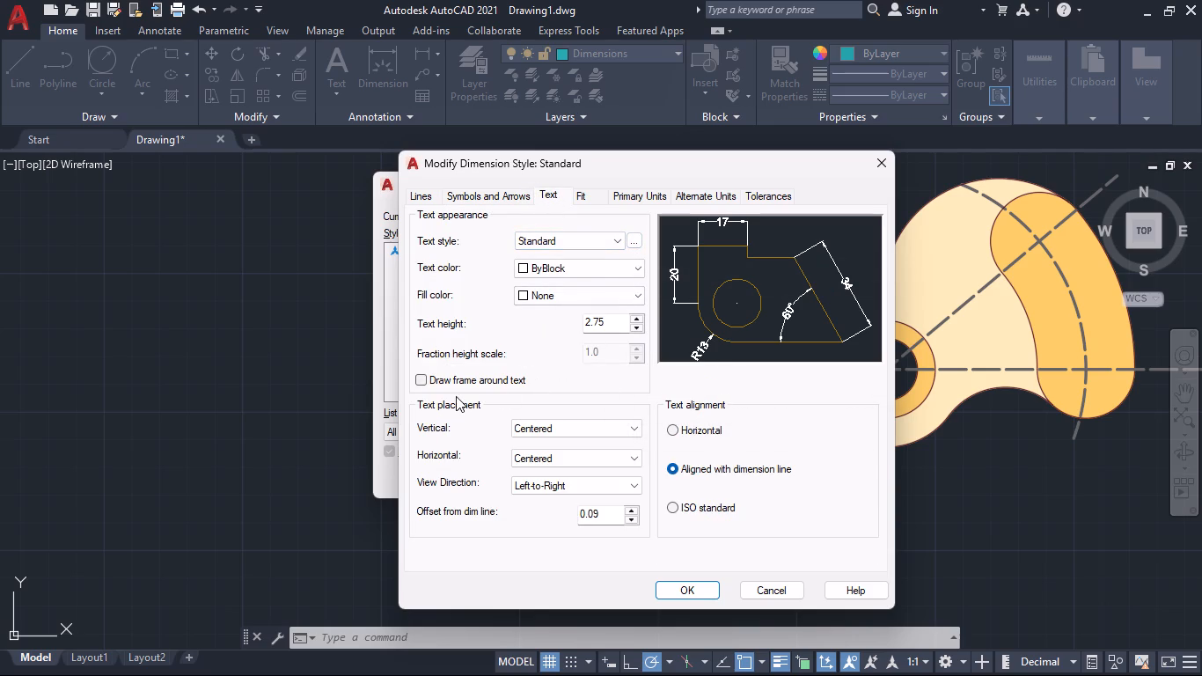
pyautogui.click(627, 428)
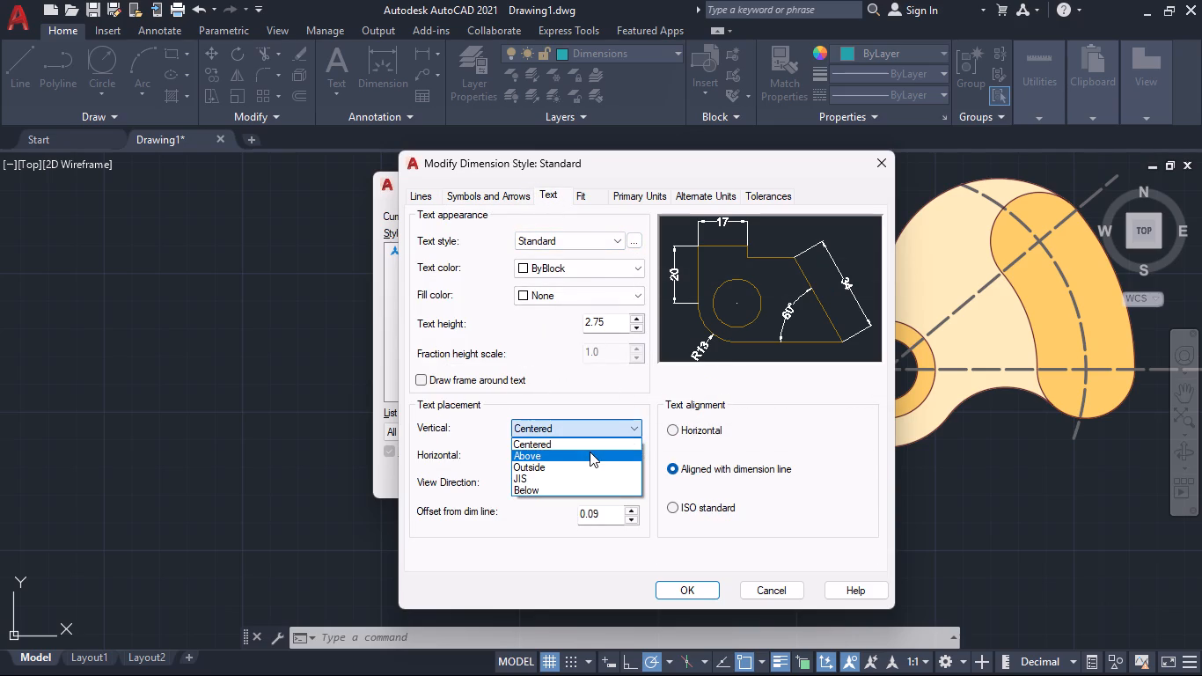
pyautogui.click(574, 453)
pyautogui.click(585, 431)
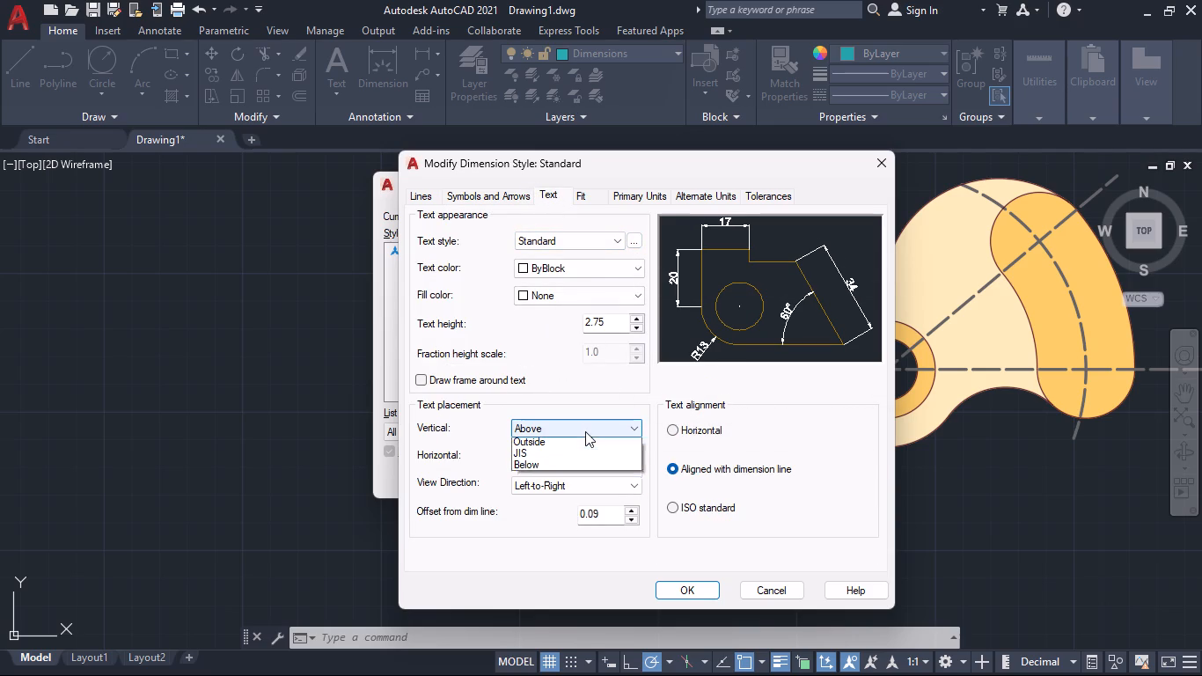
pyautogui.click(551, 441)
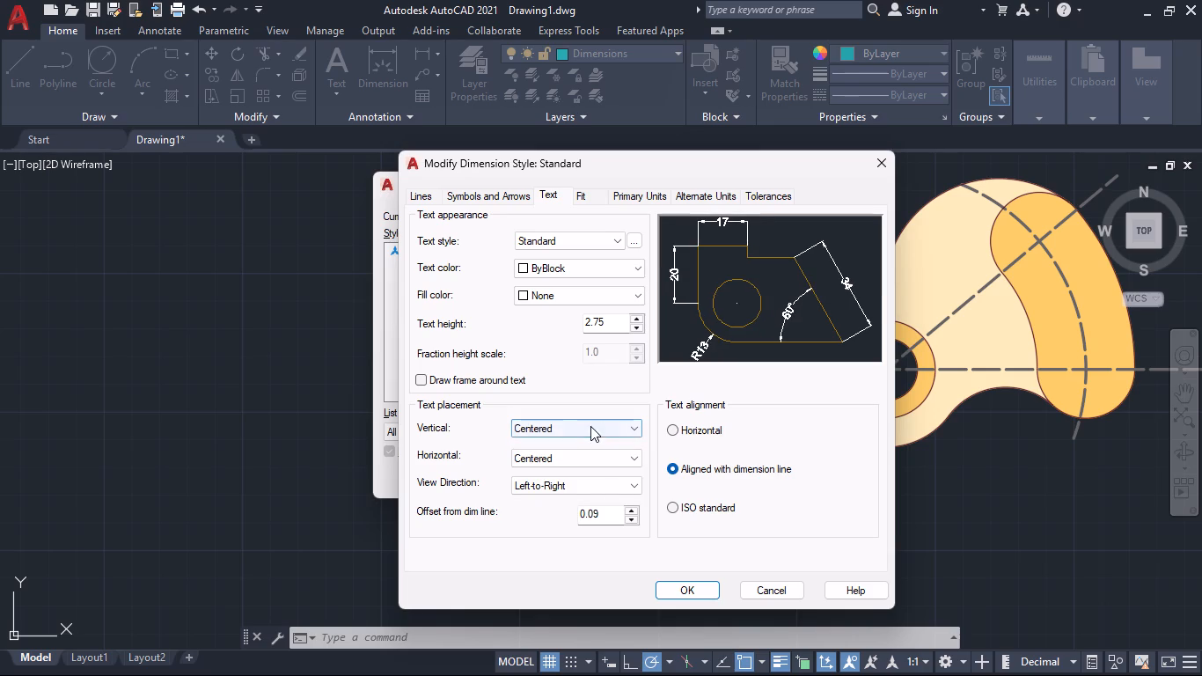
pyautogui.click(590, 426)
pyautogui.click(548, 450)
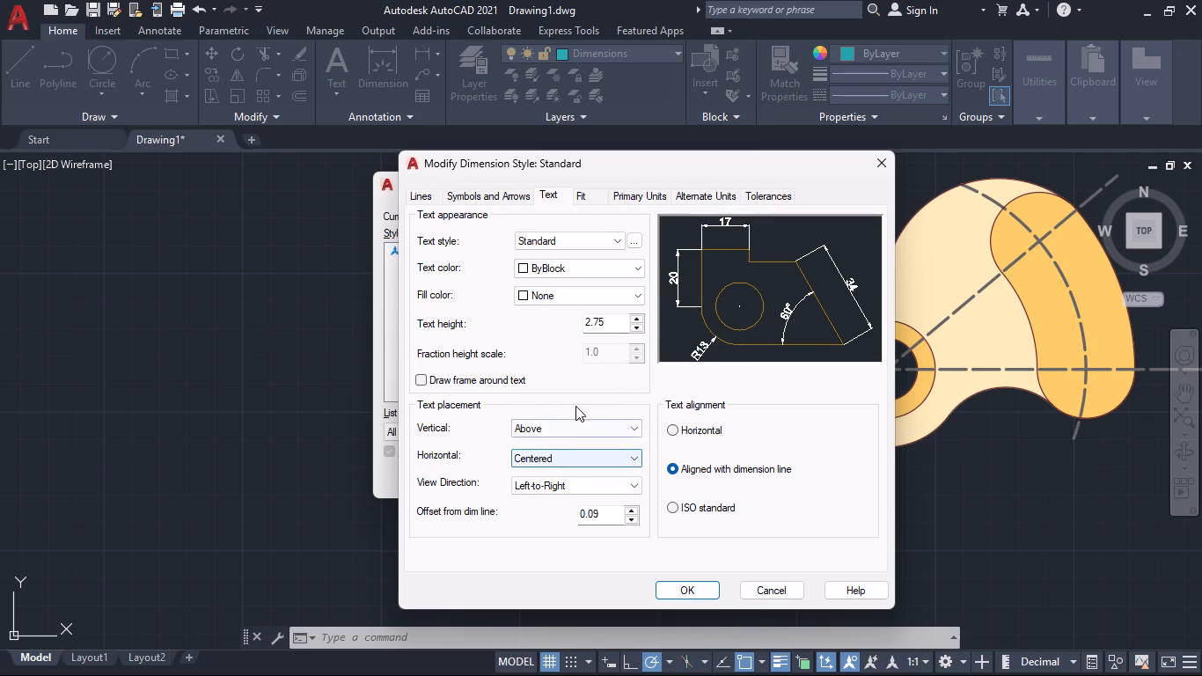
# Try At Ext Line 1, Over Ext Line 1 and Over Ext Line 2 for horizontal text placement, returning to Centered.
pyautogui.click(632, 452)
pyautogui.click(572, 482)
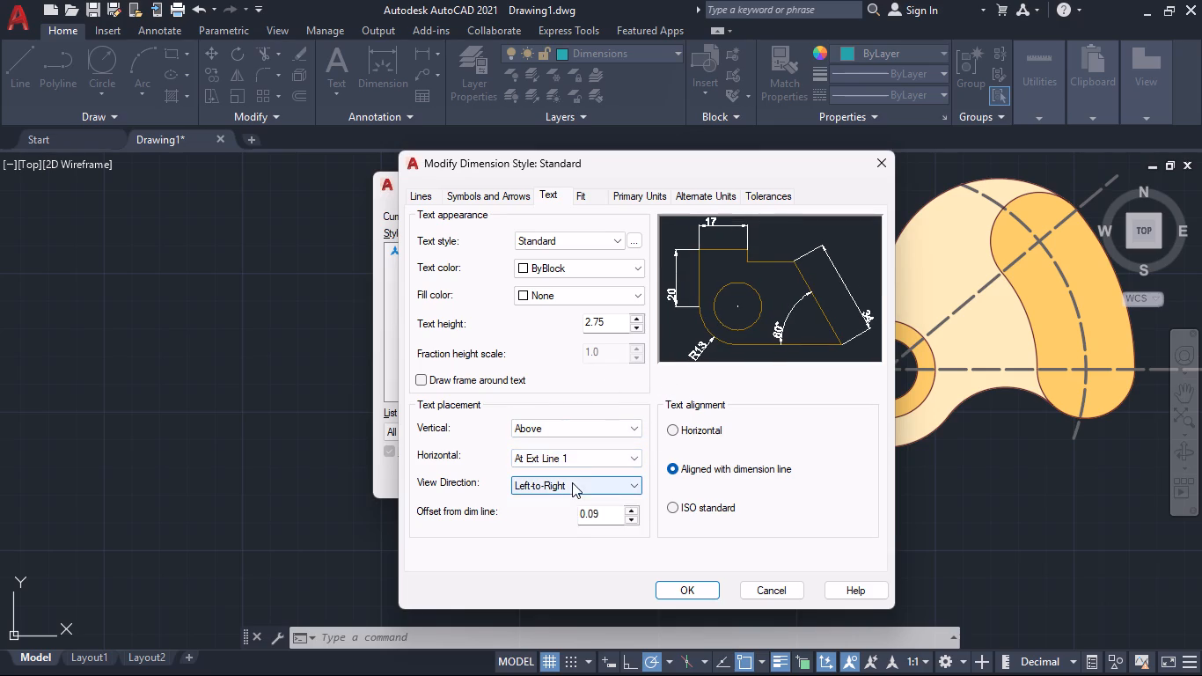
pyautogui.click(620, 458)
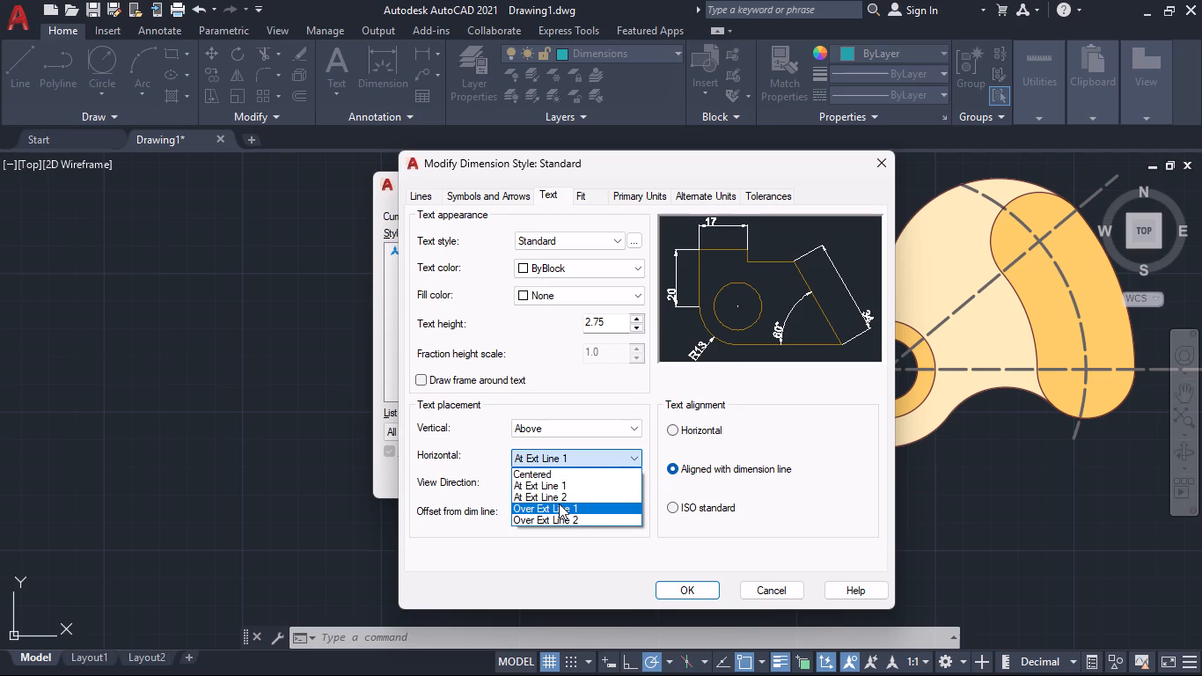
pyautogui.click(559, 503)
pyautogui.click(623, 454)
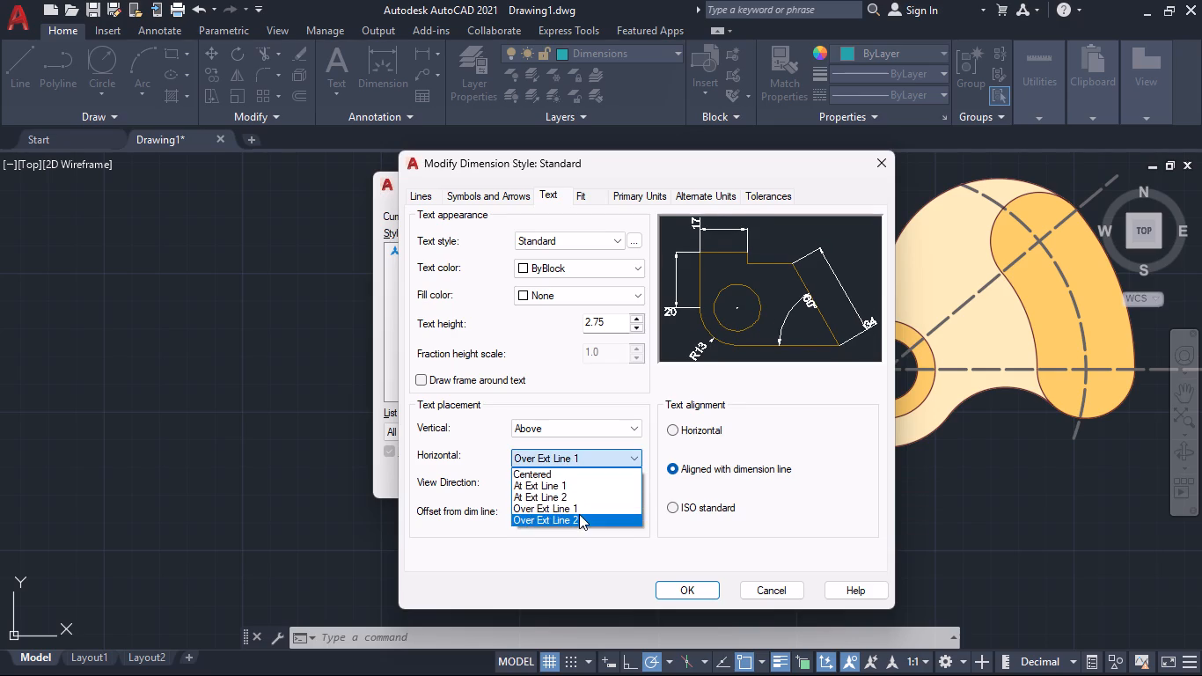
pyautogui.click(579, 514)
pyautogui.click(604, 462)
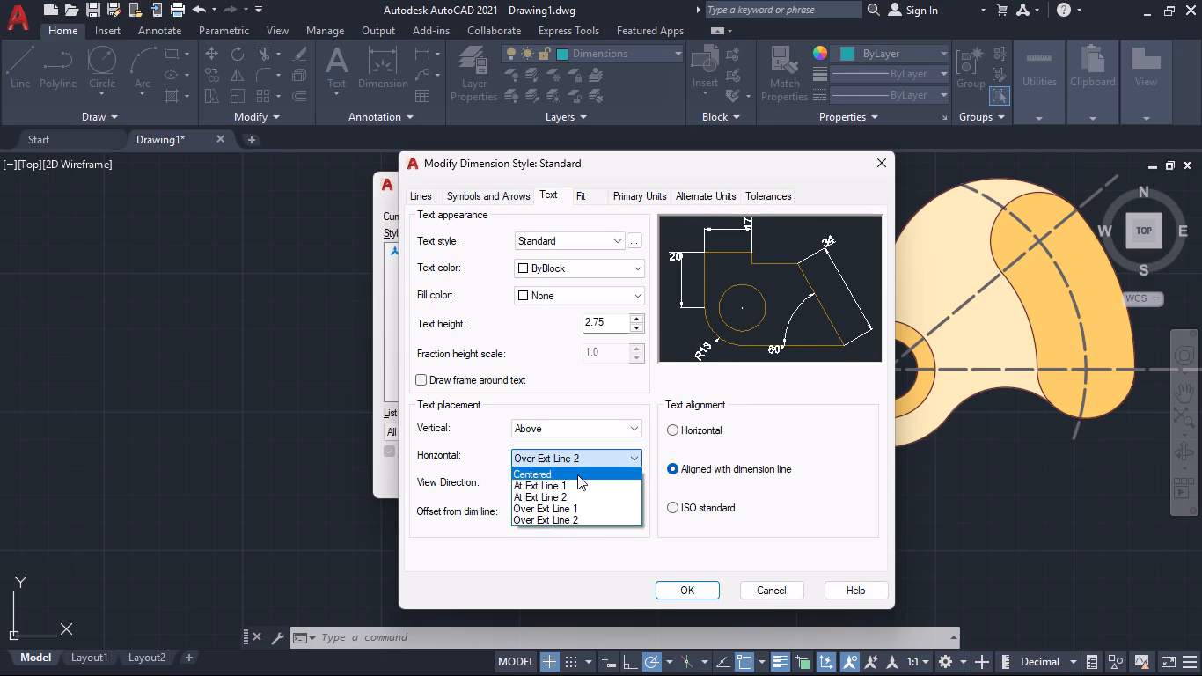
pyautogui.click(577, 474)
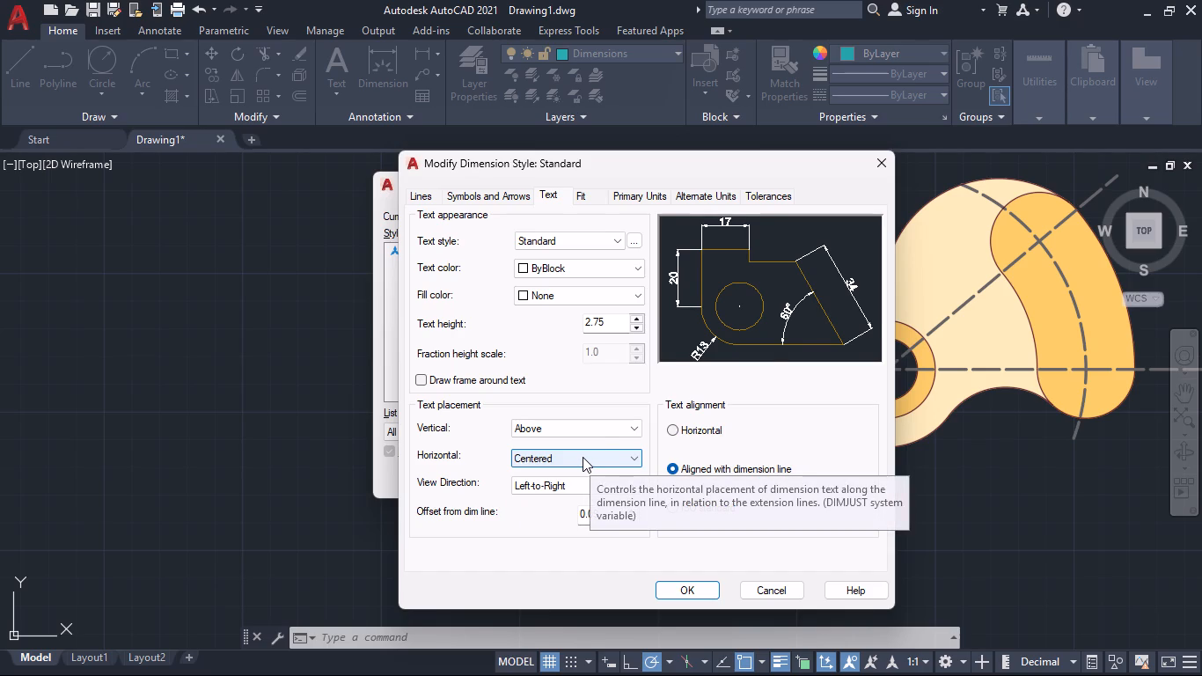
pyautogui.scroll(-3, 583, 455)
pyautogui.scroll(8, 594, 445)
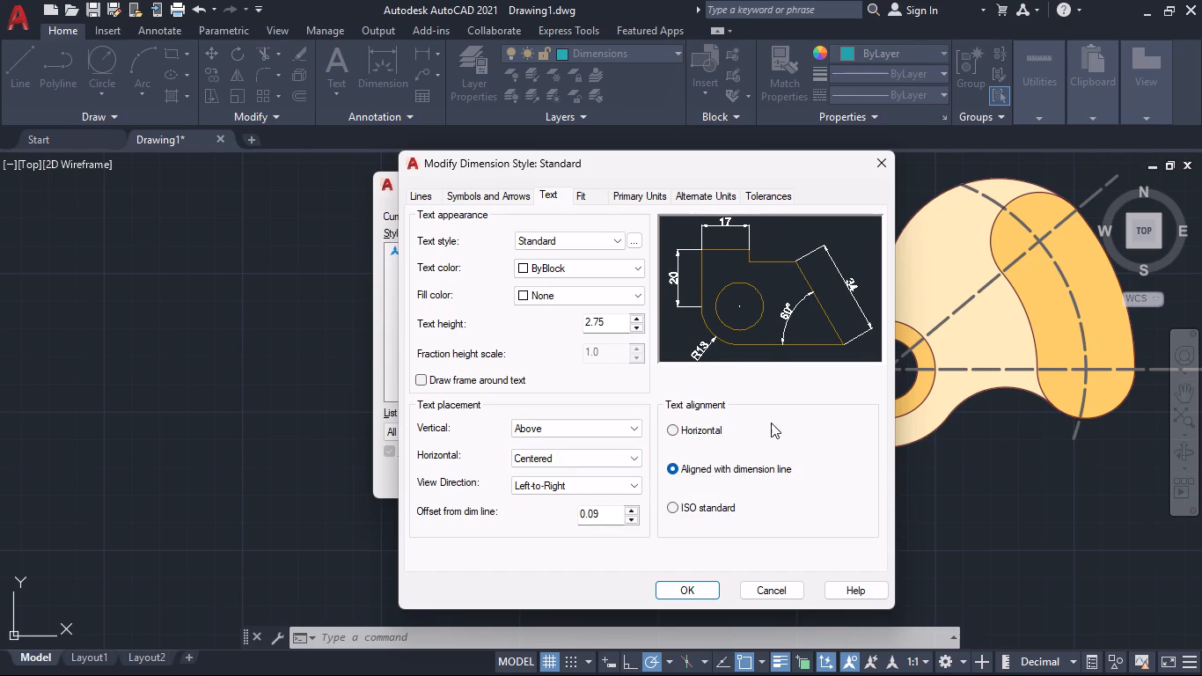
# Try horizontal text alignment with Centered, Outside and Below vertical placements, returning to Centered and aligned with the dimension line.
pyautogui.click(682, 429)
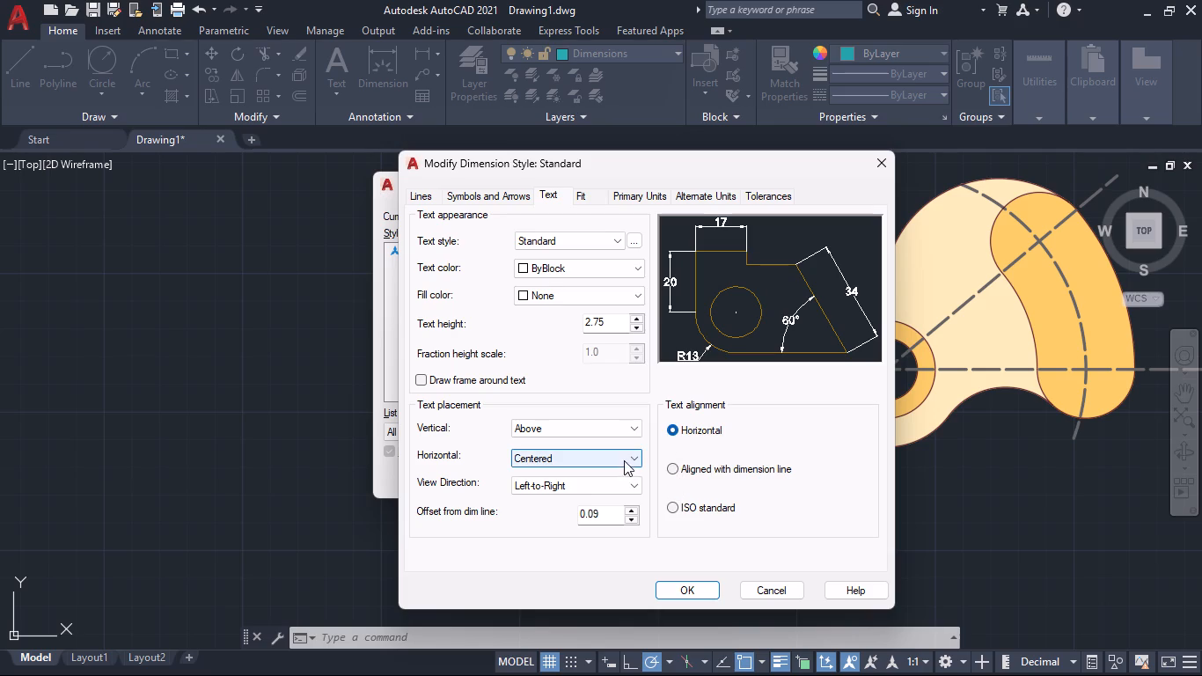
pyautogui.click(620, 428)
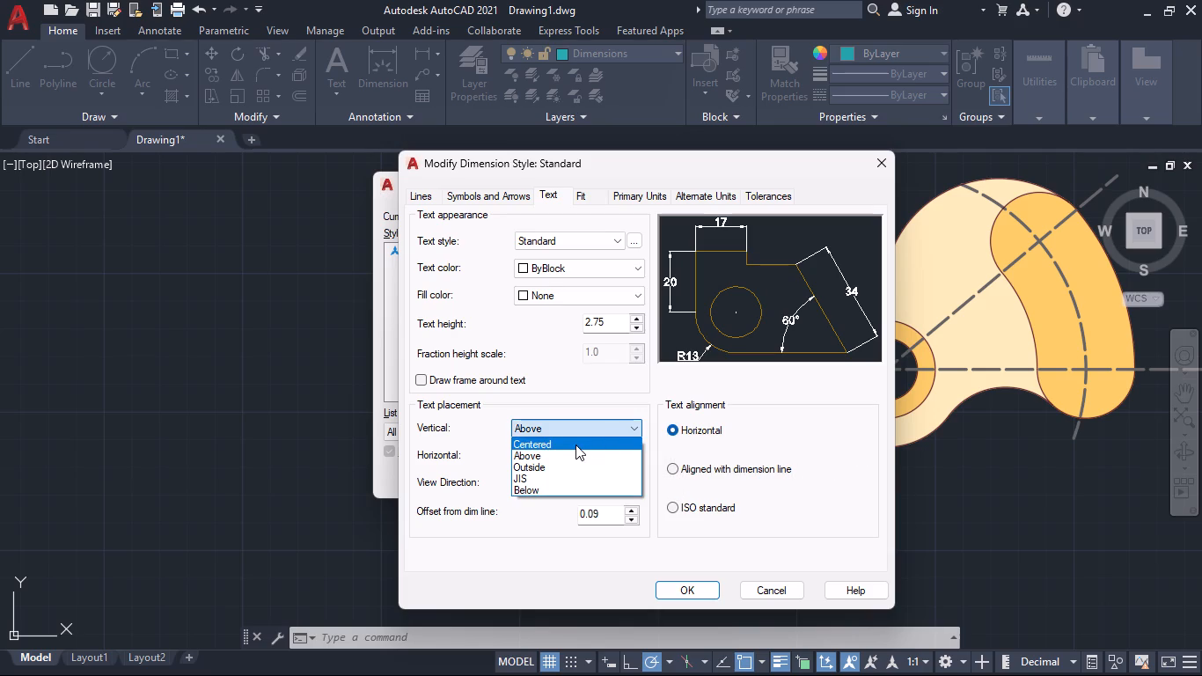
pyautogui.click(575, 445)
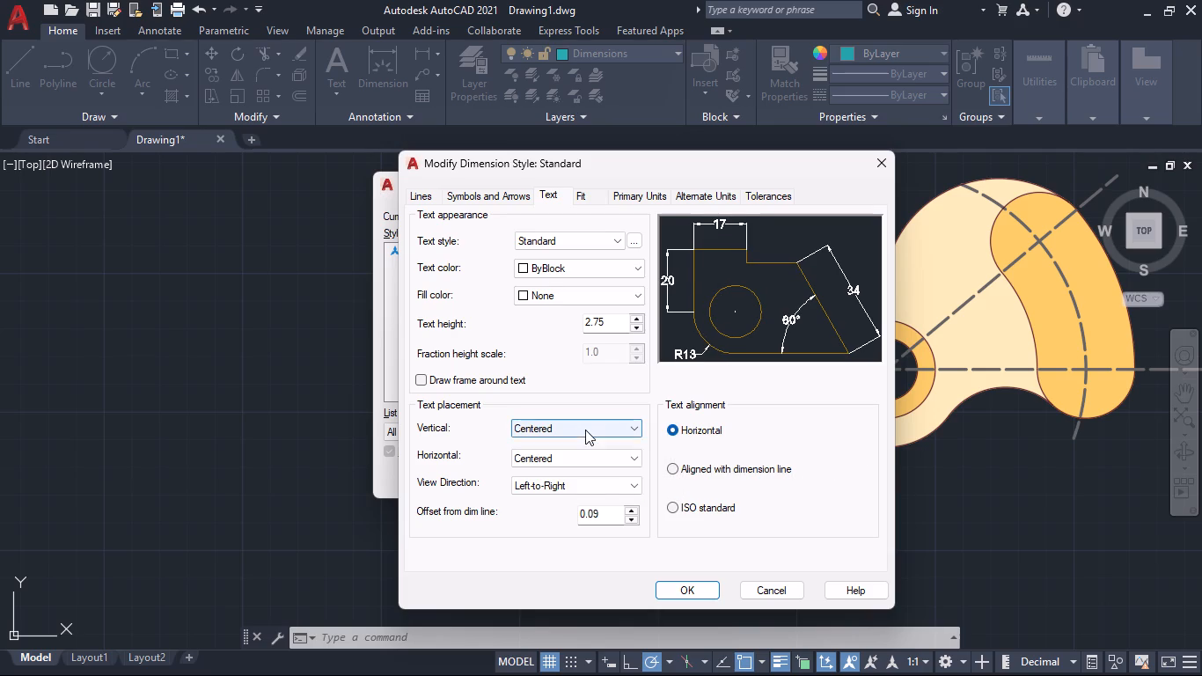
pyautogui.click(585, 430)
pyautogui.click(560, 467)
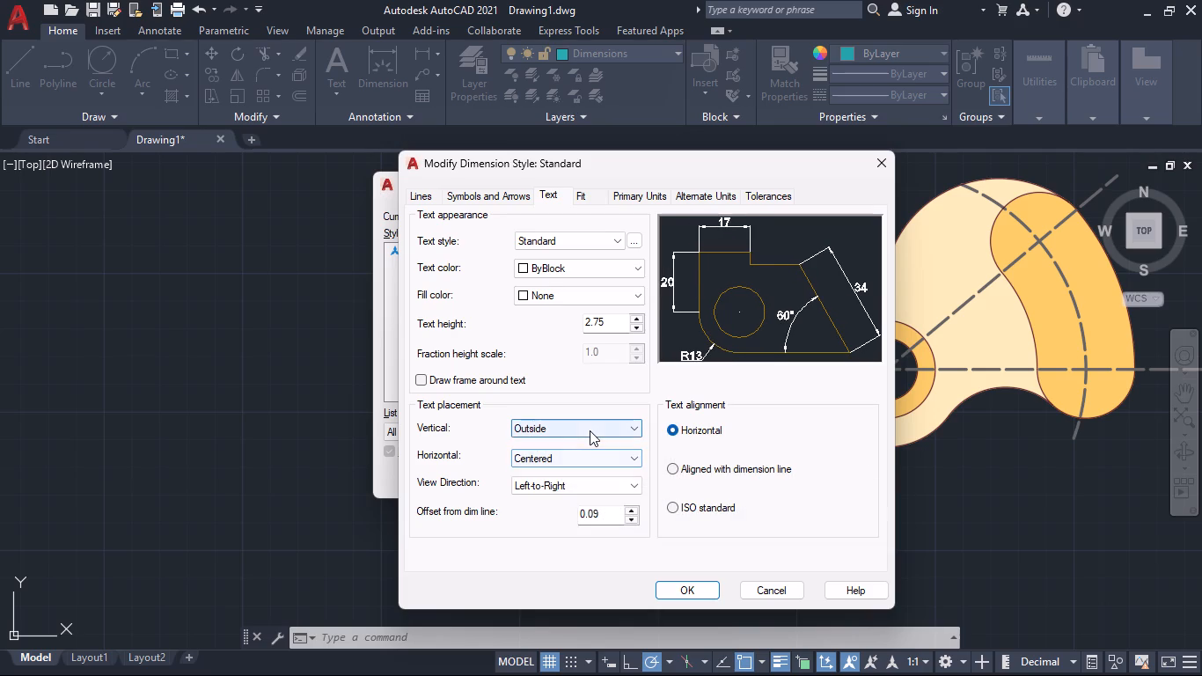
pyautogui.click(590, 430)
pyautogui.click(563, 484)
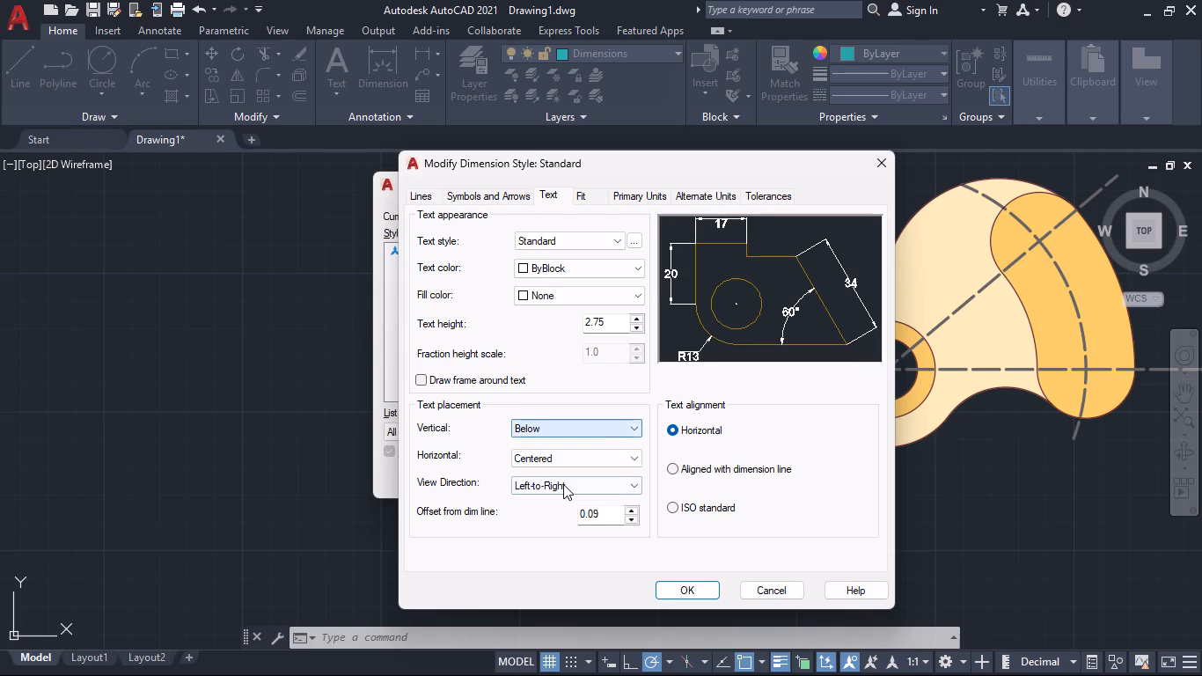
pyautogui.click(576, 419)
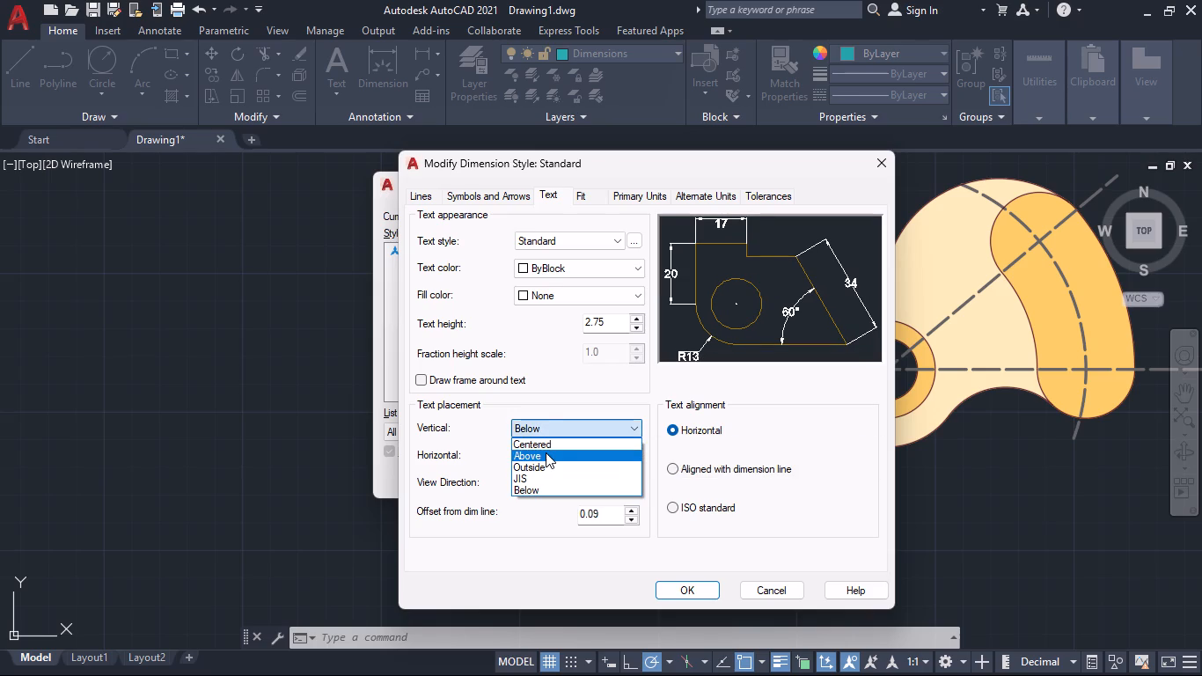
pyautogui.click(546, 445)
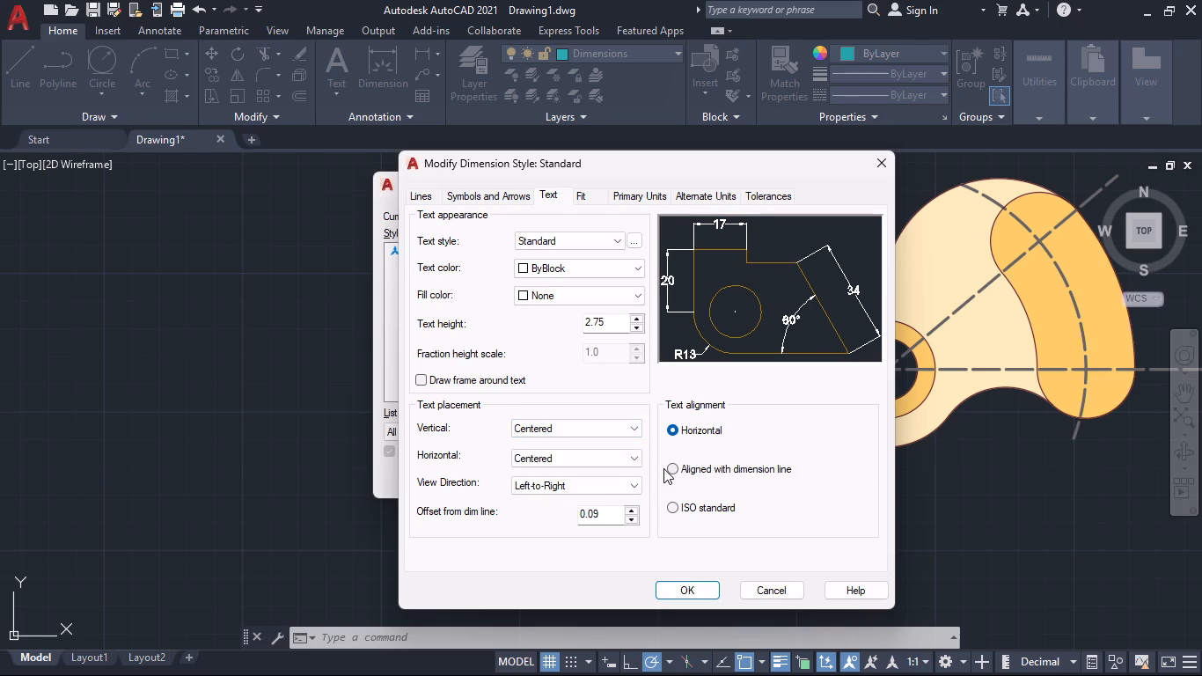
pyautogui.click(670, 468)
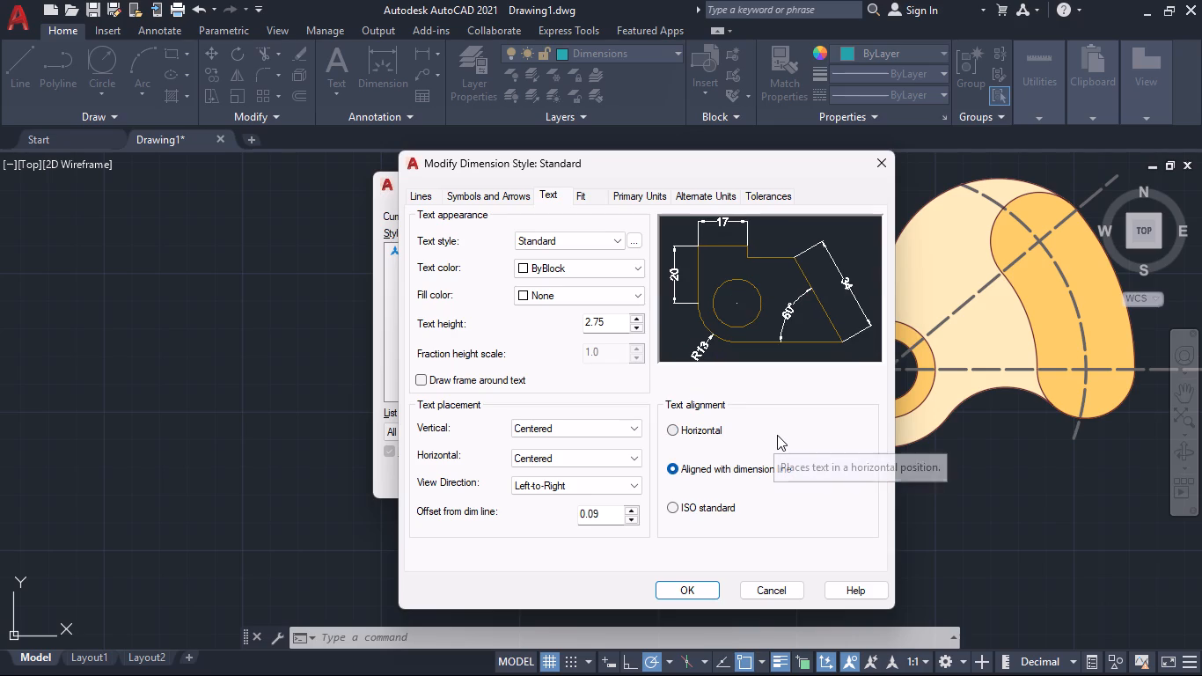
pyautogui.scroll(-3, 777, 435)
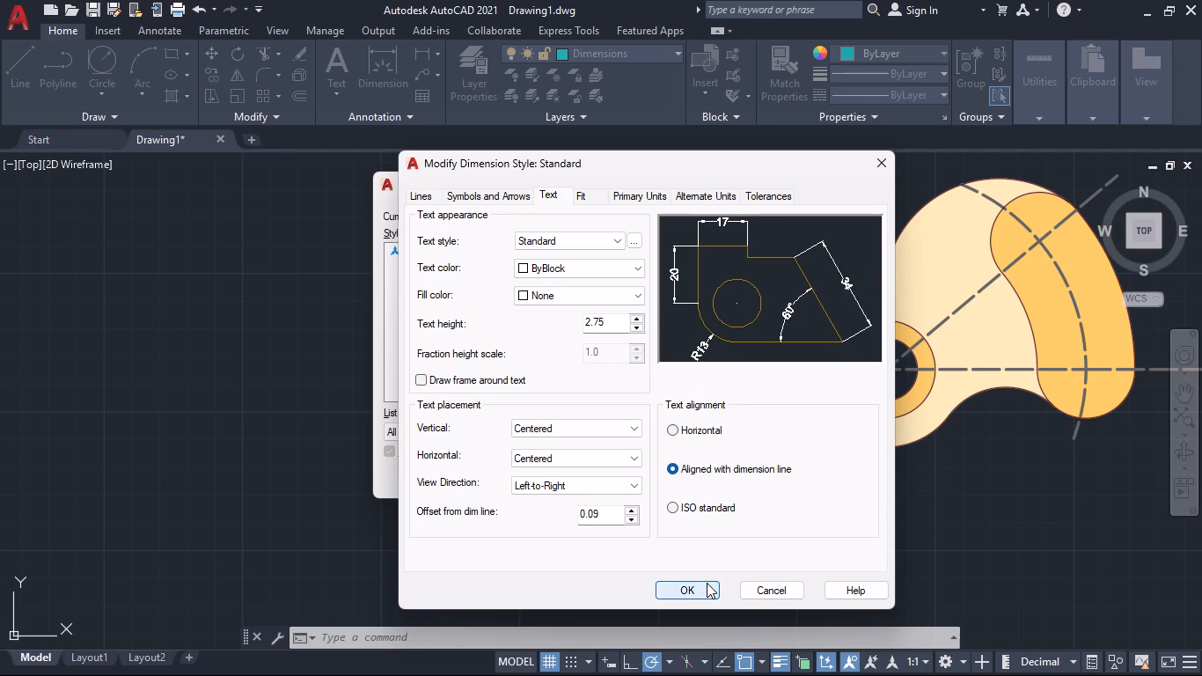
# Apply the Standard dimension style settings and close the Dimension Style Manager.
pyautogui.click(707, 583)
pyautogui.click(801, 246)
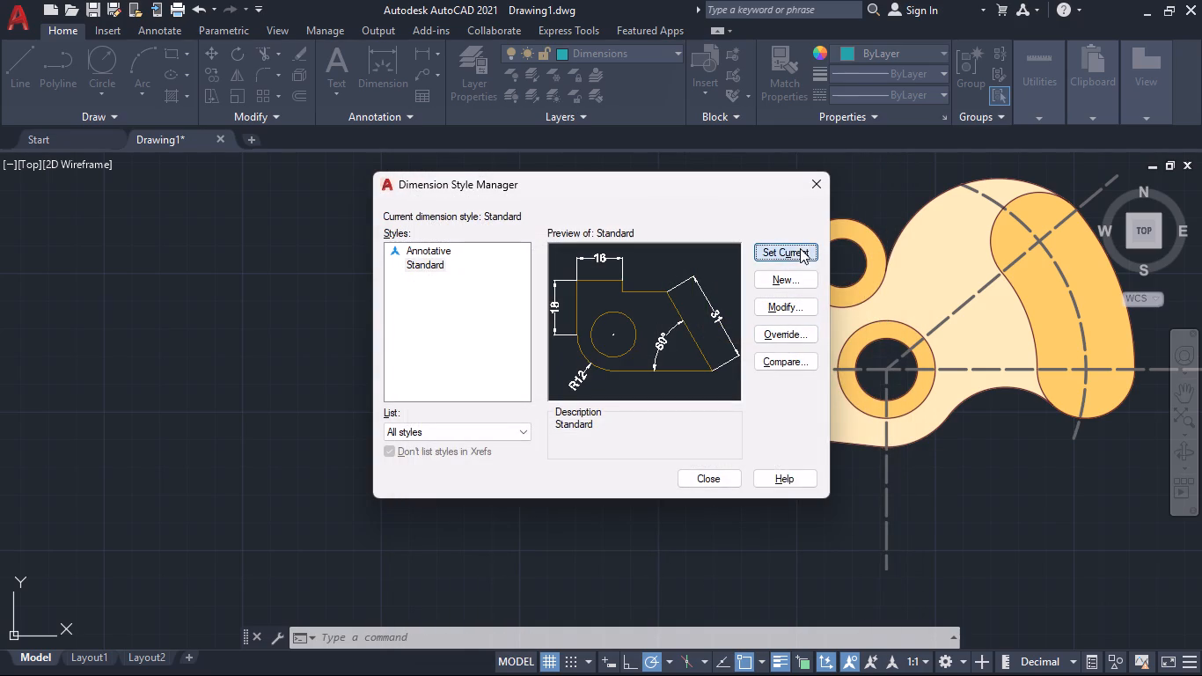
pyautogui.click(706, 480)
# Change the Dimensions layer colour to index colour 20.
pyautogui.moveTo(744, 489); pyautogui.dragTo(738, 489, button='middle')
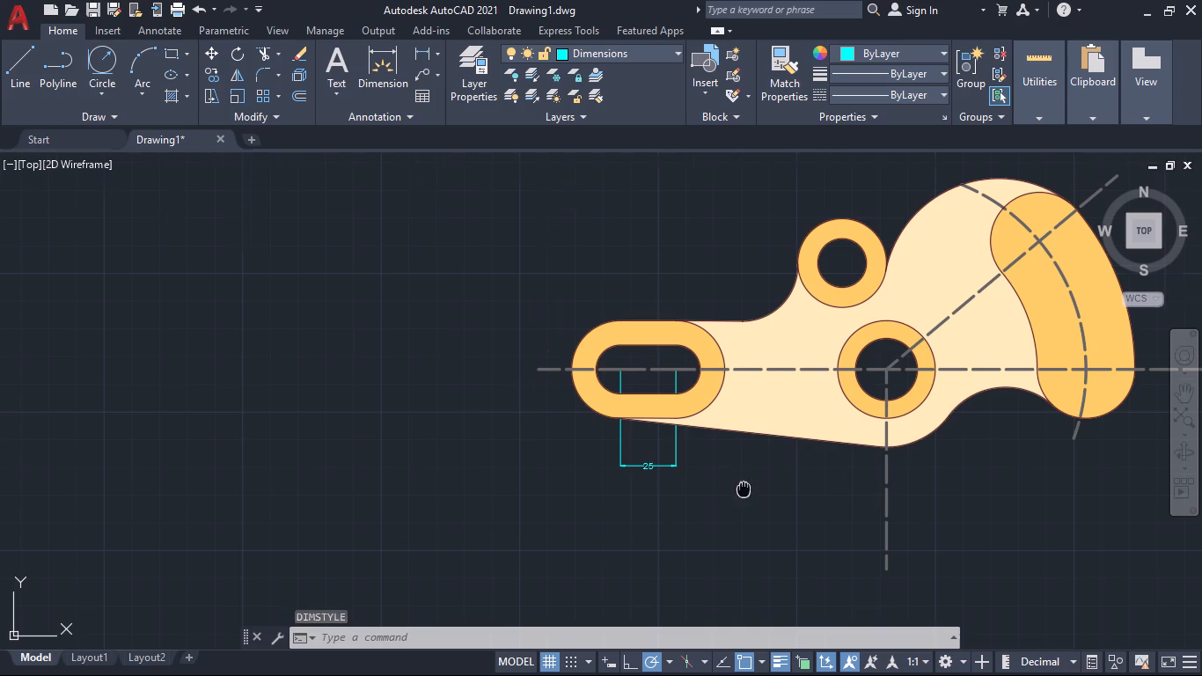
pyautogui.moveTo(738, 489); pyautogui.dragTo(625, 471, button='middle')
pyautogui.scroll(1, 595, 462)
pyautogui.moveTo(607, 461); pyautogui.dragTo(607, 484, button='middle')
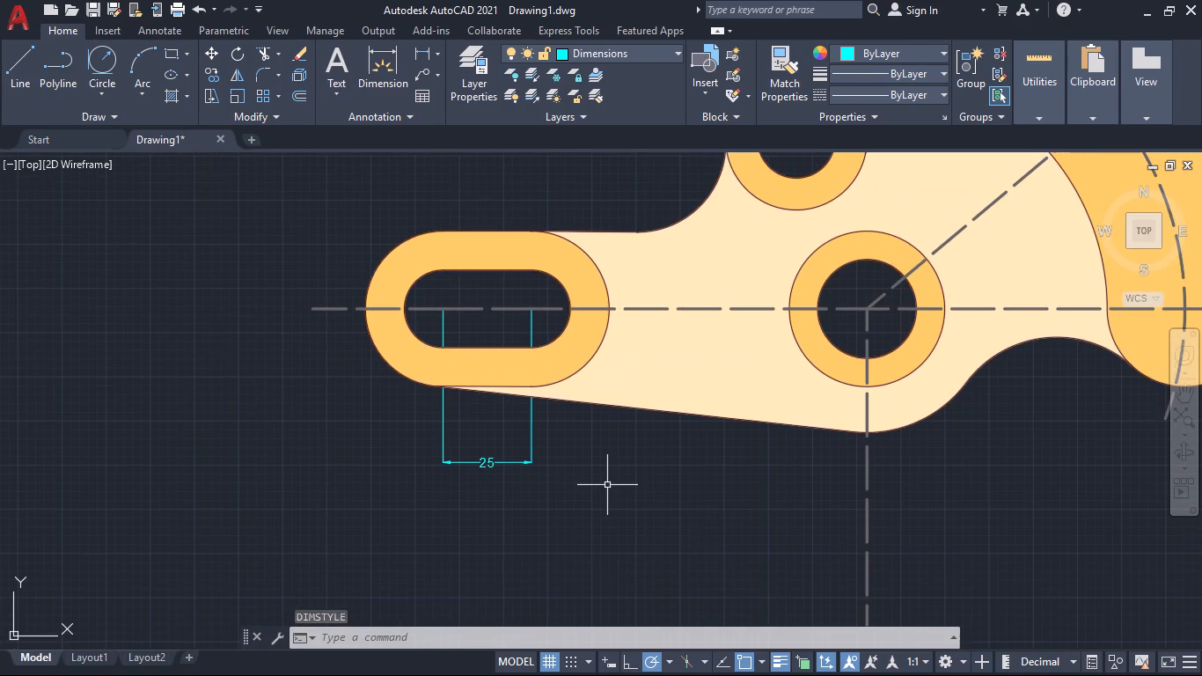
pyautogui.scroll(-2, 600, 481)
pyautogui.scroll(1, 588, 474)
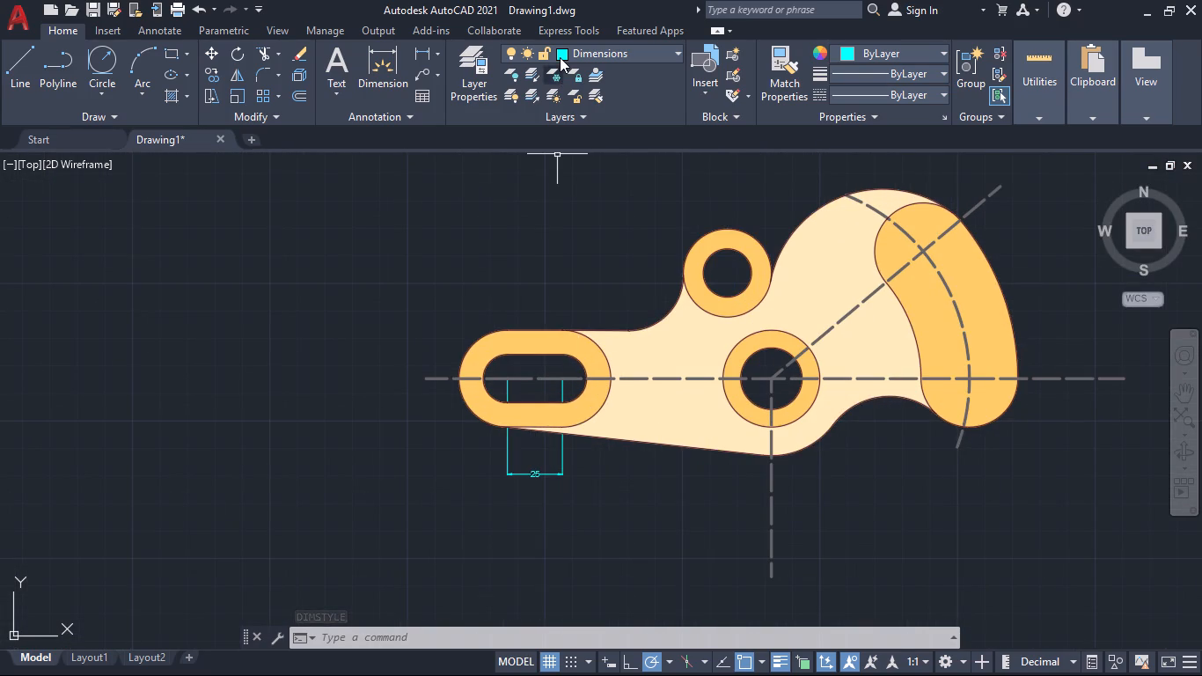
pyautogui.click(560, 55)
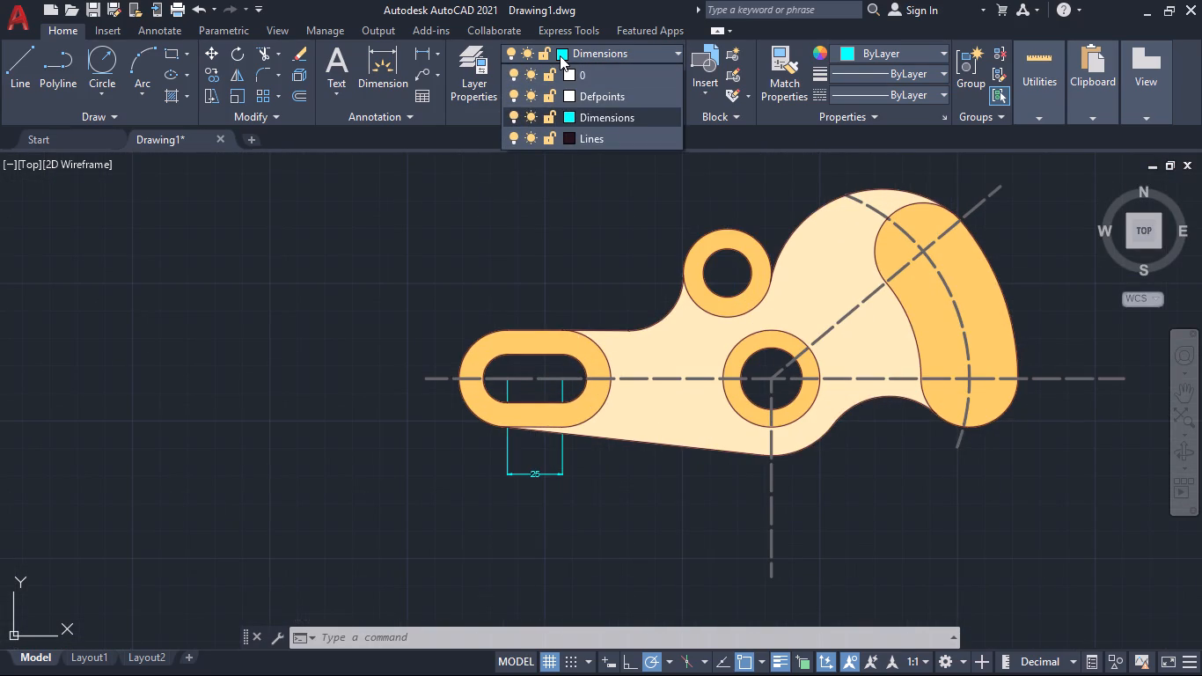
pyautogui.click(565, 113)
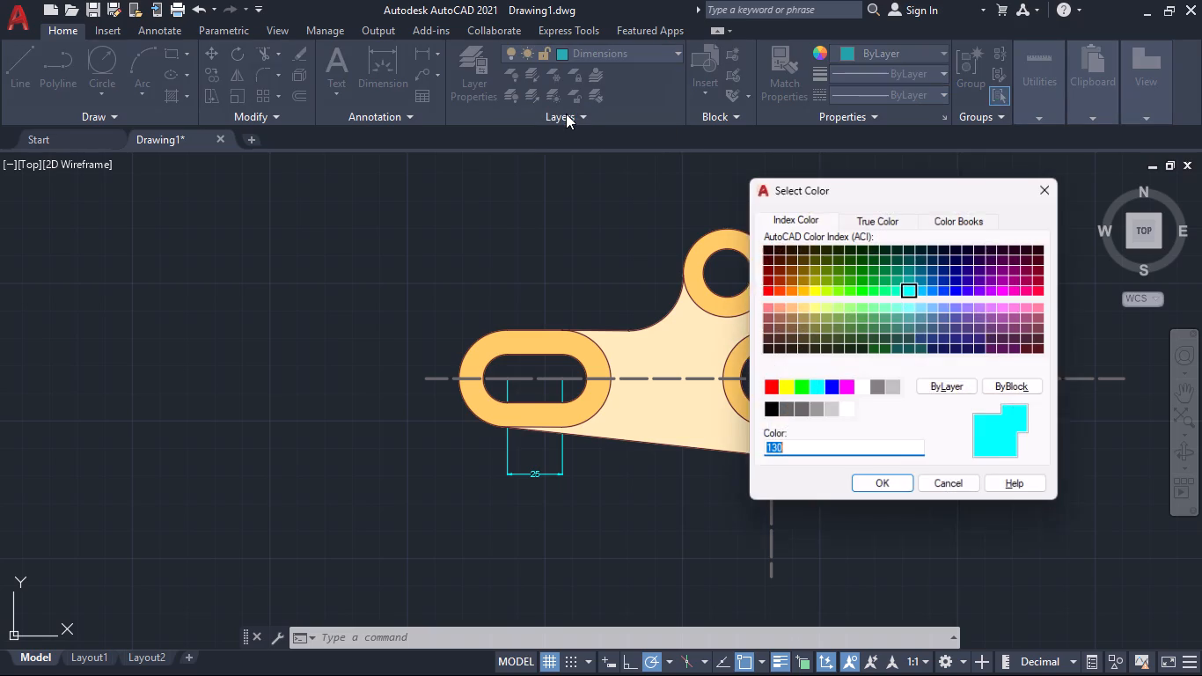
pyautogui.click(779, 288)
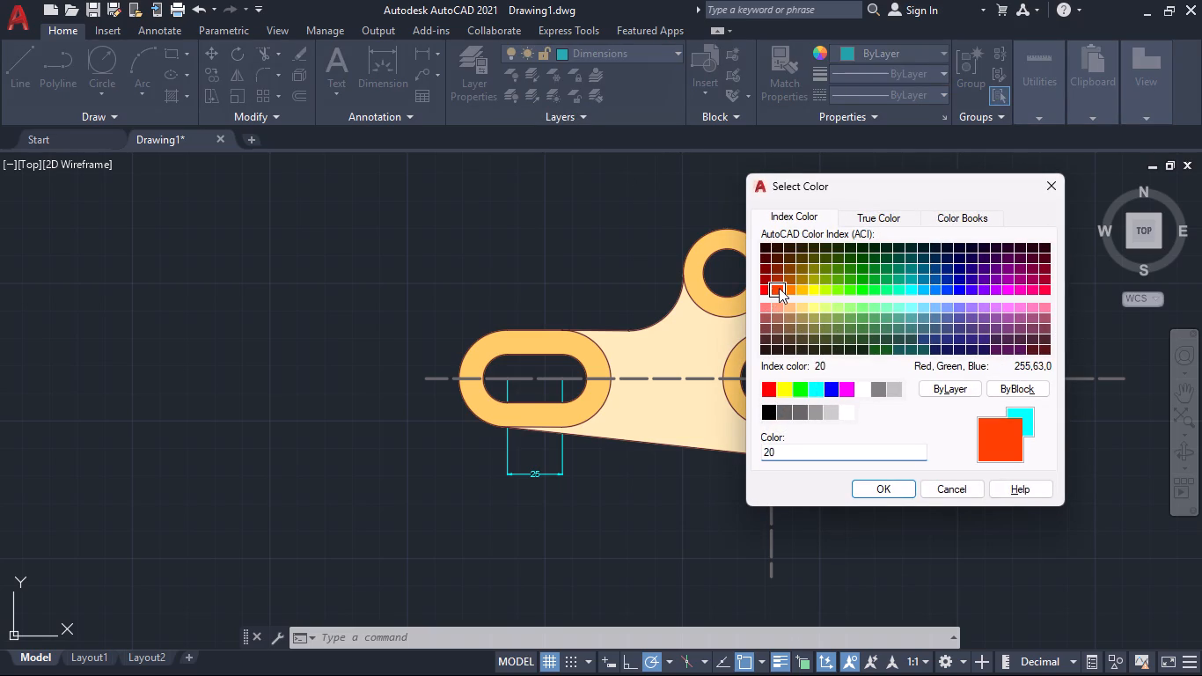
pyautogui.click(876, 486)
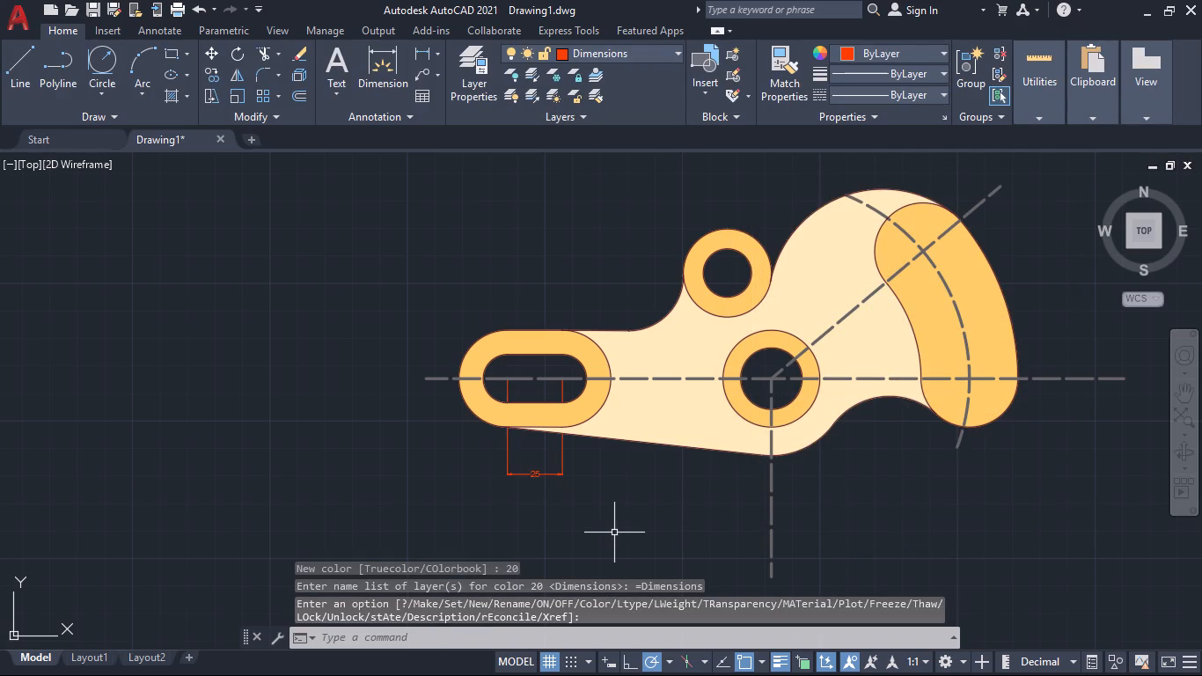
# Dimension the horizontal distance from the slot's left arc centre to the central hole's centre, placed below the existing slot dimension.
pyautogui.moveTo(614, 528); pyautogui.dragTo(604, 525, button='middle')
pyautogui.scroll(3, 535, 450)
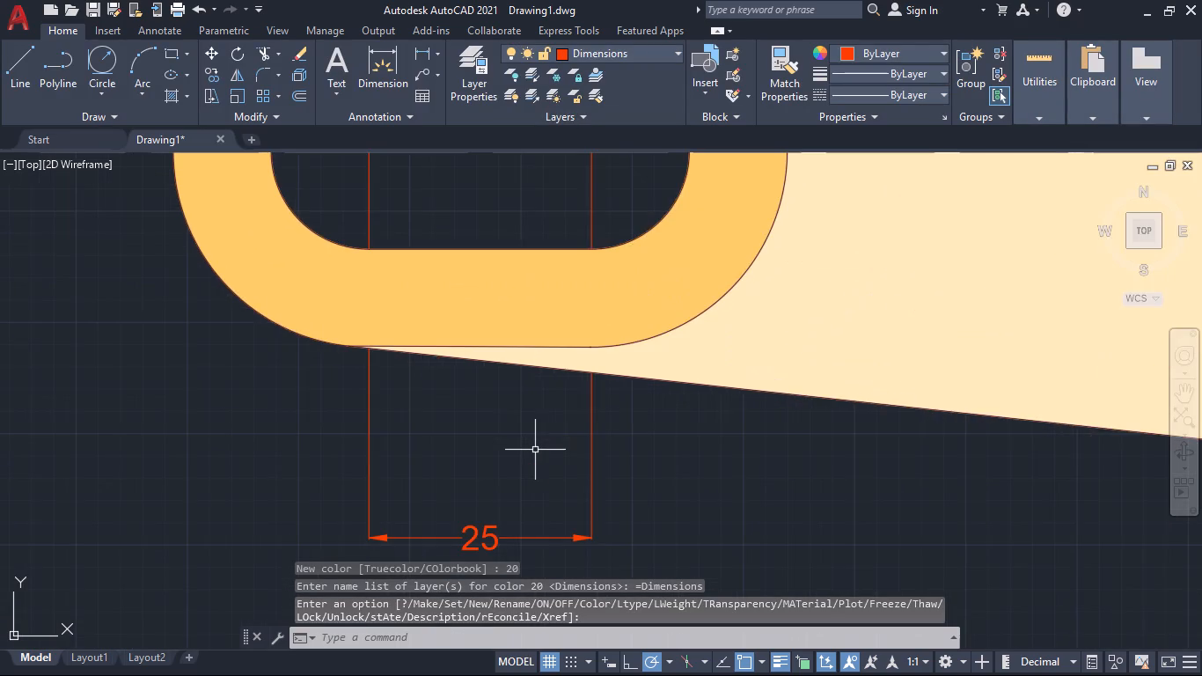
pyautogui.scroll(-3, 535, 450)
pyautogui.moveTo(582, 480); pyautogui.dragTo(564, 487, button='middle')
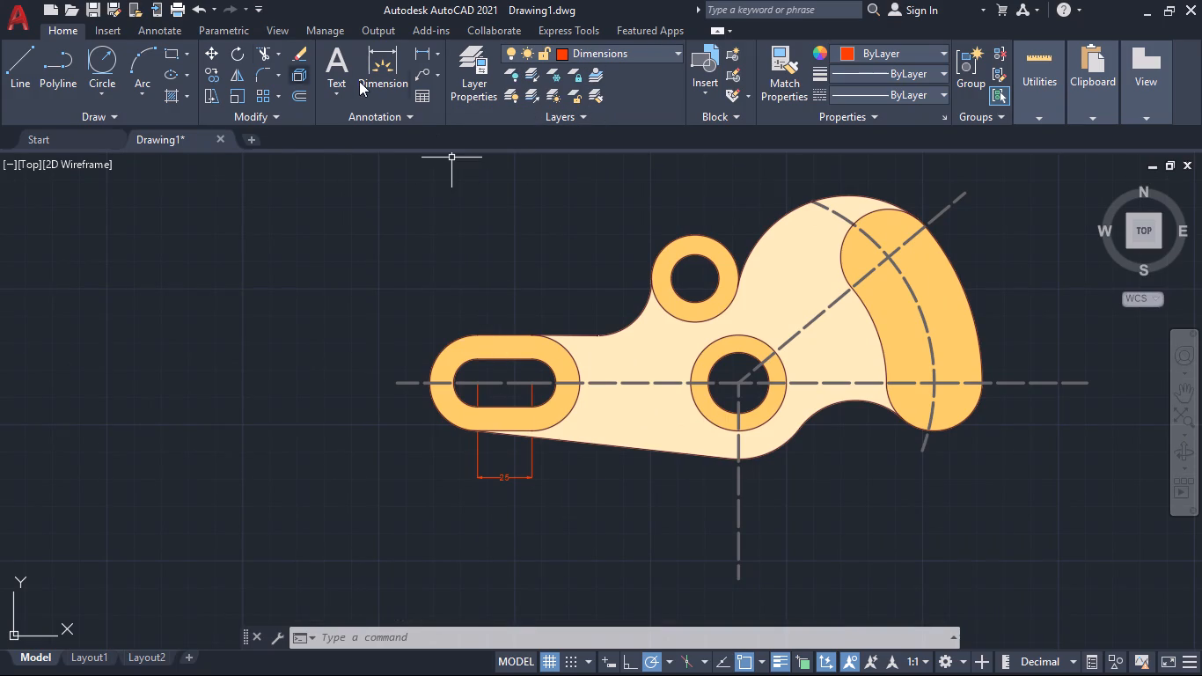
pyautogui.click(384, 53)
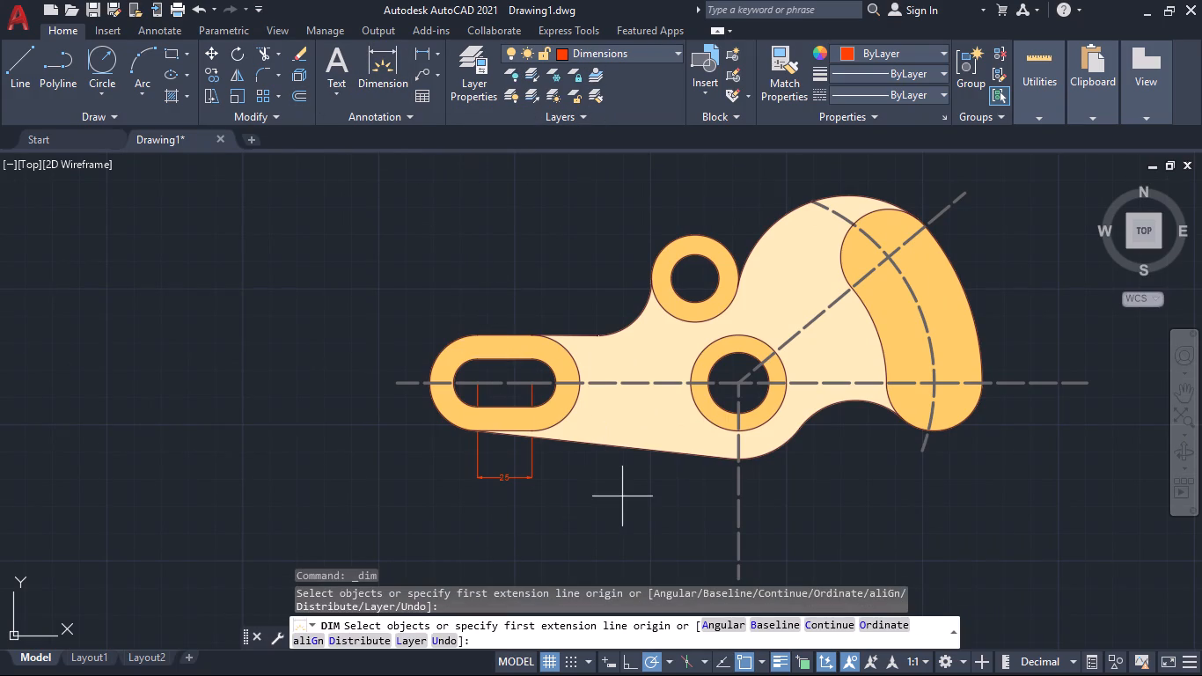
pyautogui.click(480, 386)
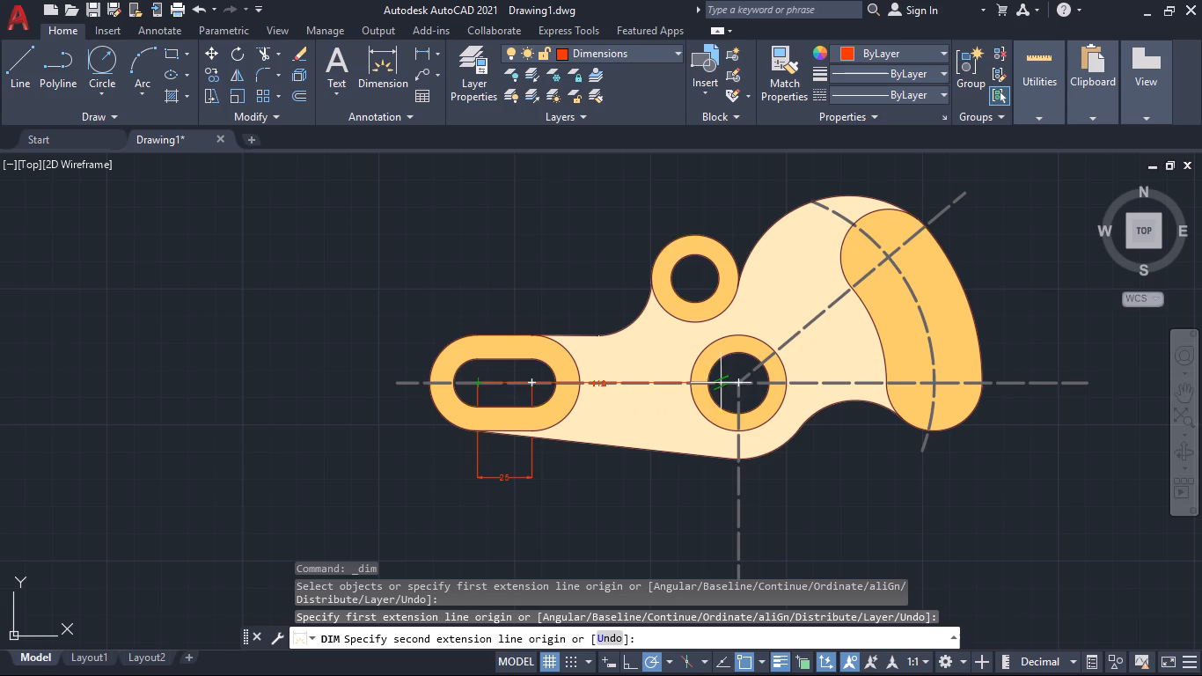
pyautogui.click(739, 382)
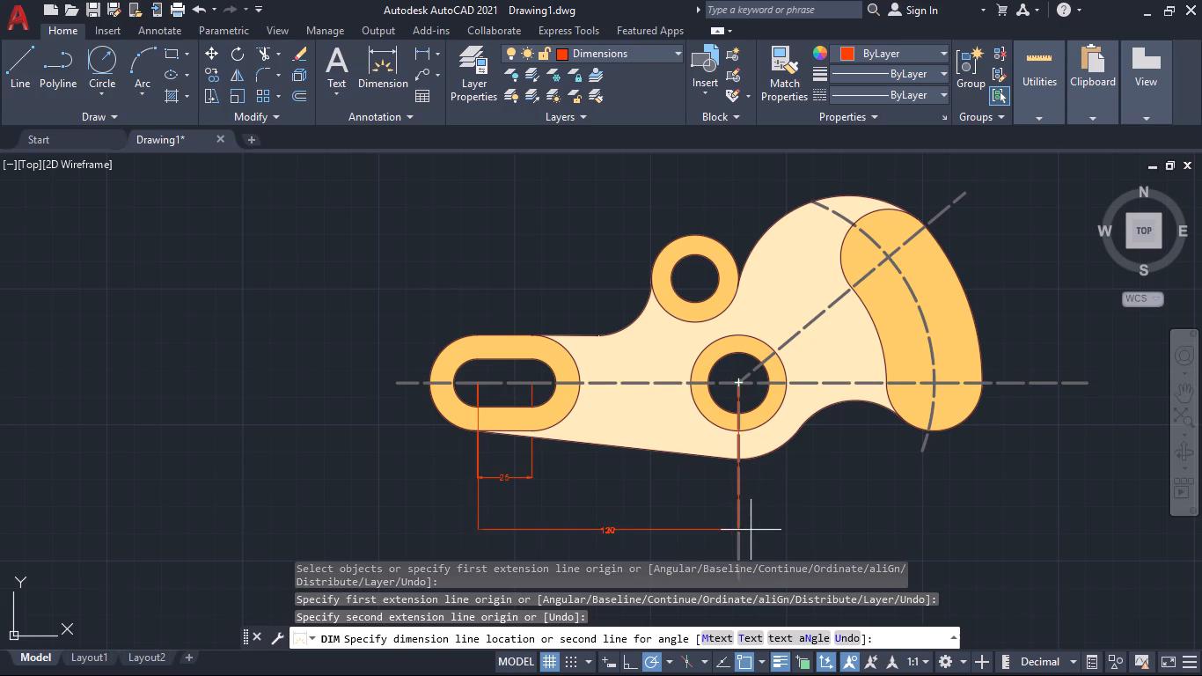
pyautogui.moveTo(751, 530); pyautogui.dragTo(736, 455, button='middle')
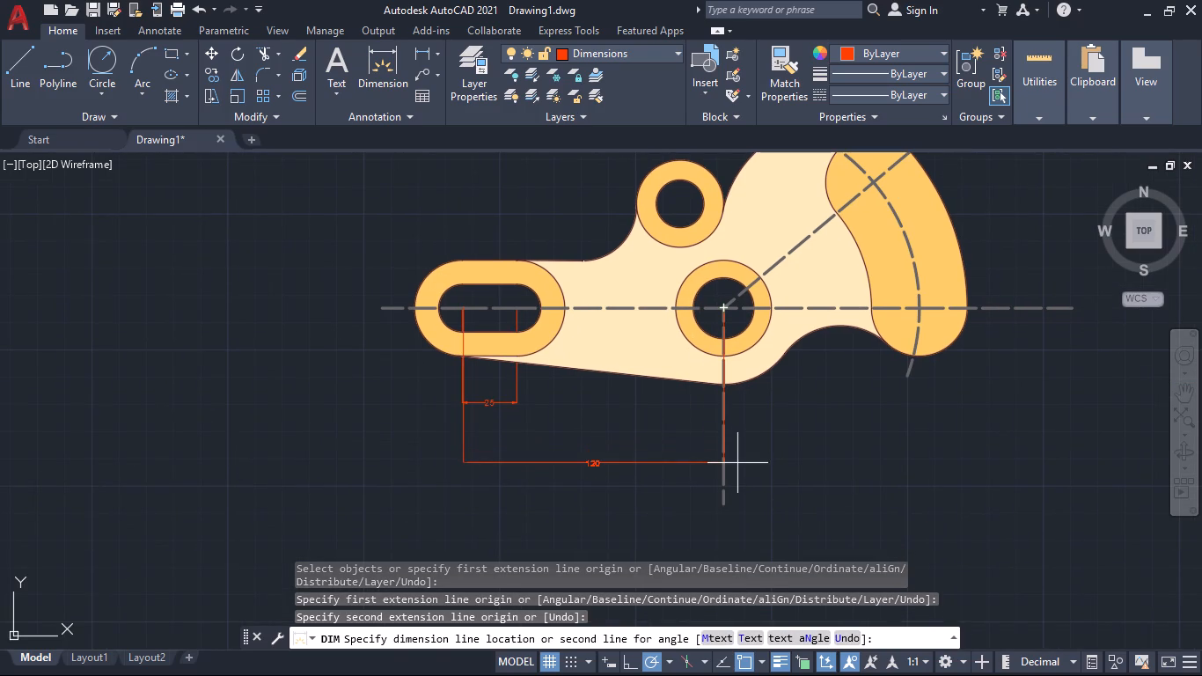
pyautogui.click(737, 467)
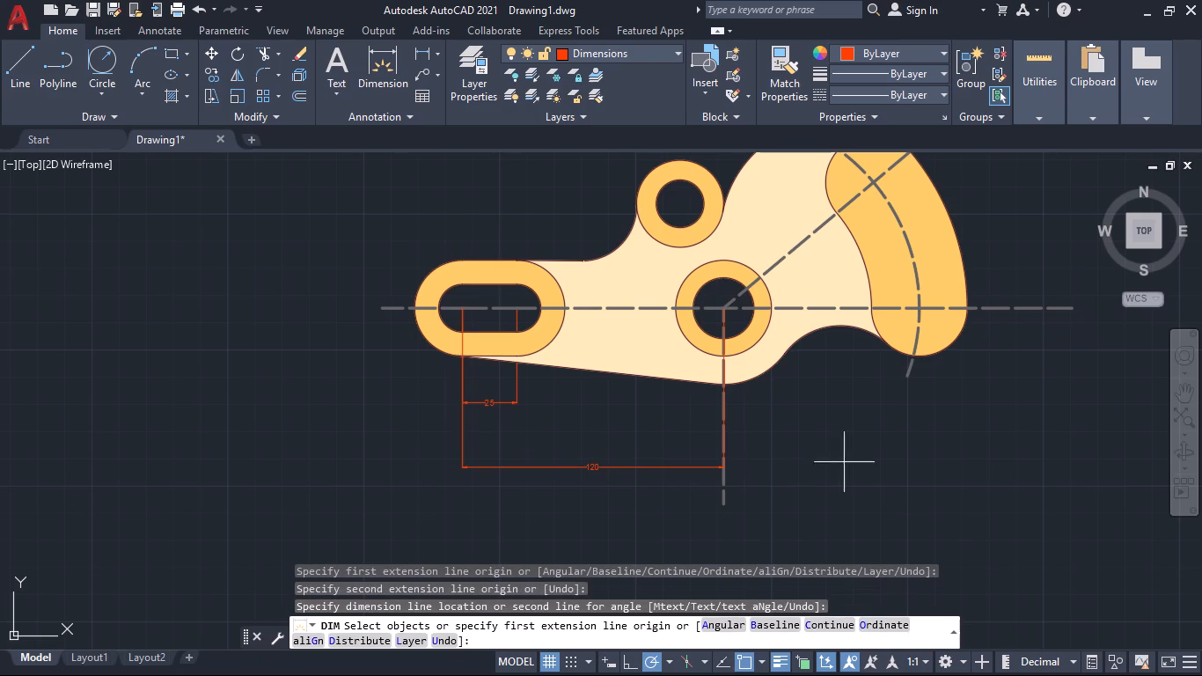
# Add radius dimensions to the slot's inner and outer left end arcs, with the text outside the part at lower left.
pyautogui.scroll(-1, 906, 453)
pyautogui.moveTo(906, 453); pyautogui.dragTo(906, 491, button='middle')
pyautogui.moveTo(545, 447); pyautogui.dragTo(445, 494, button='middle')
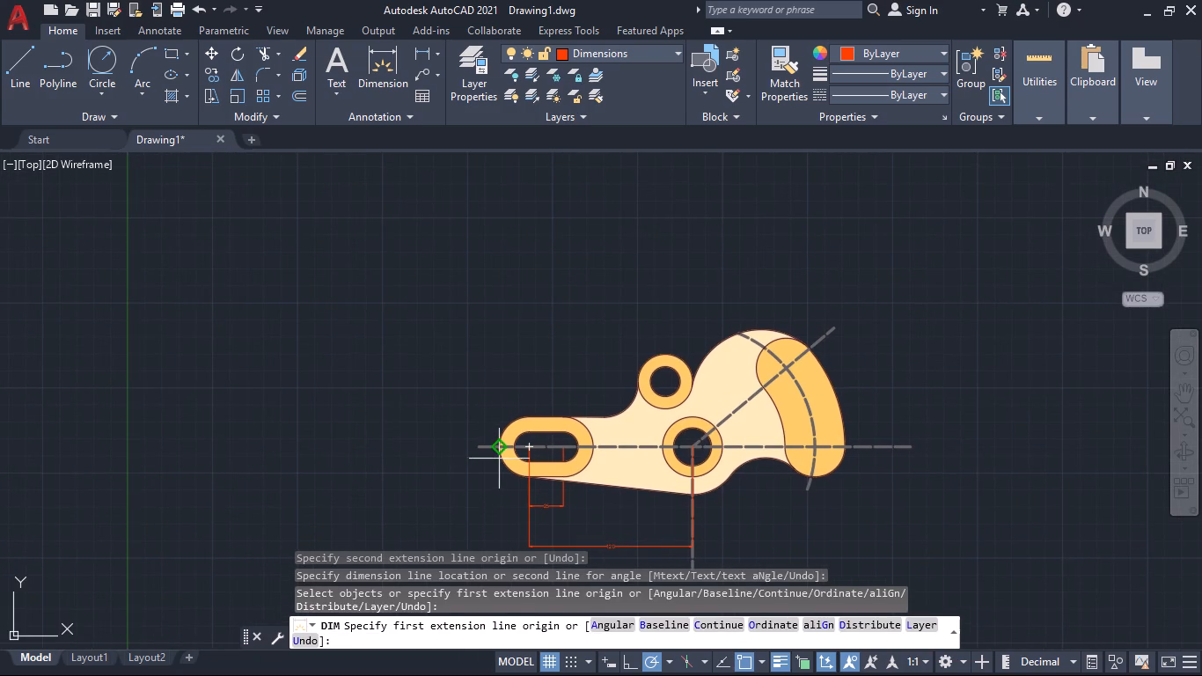
pyautogui.scroll(6, 521, 450)
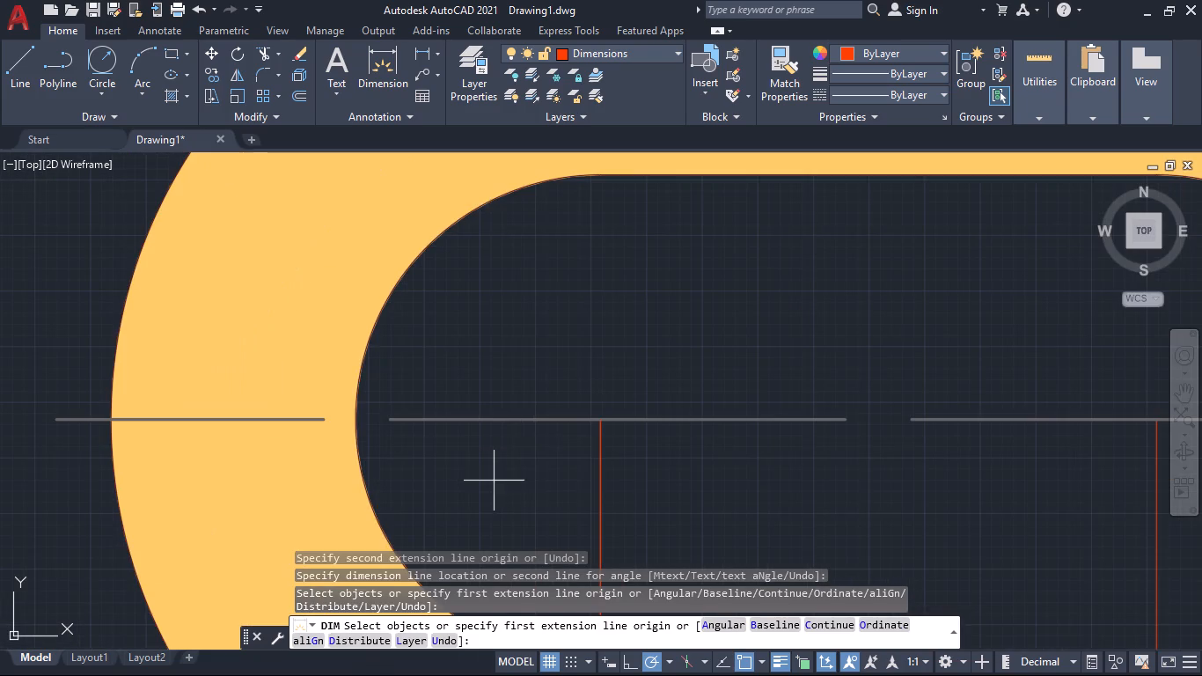
pyautogui.click(385, 540)
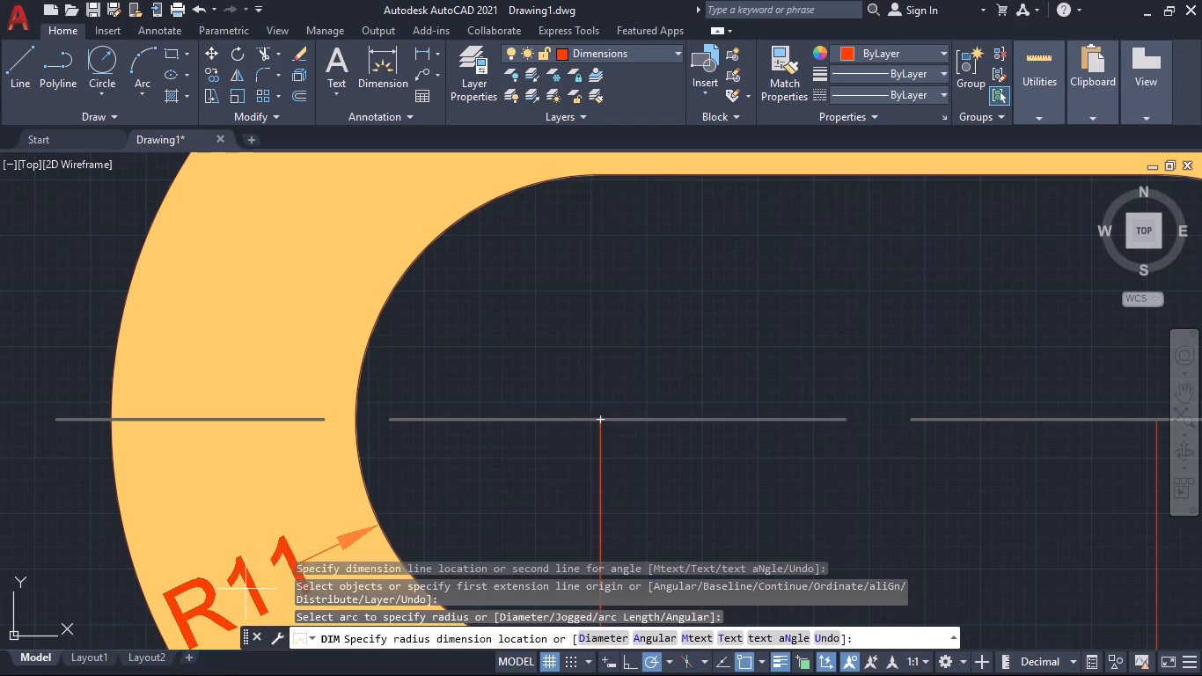
pyautogui.moveTo(115, 631); pyautogui.dragTo(432, 375, button='middle')
pyautogui.scroll(-1, 433, 403)
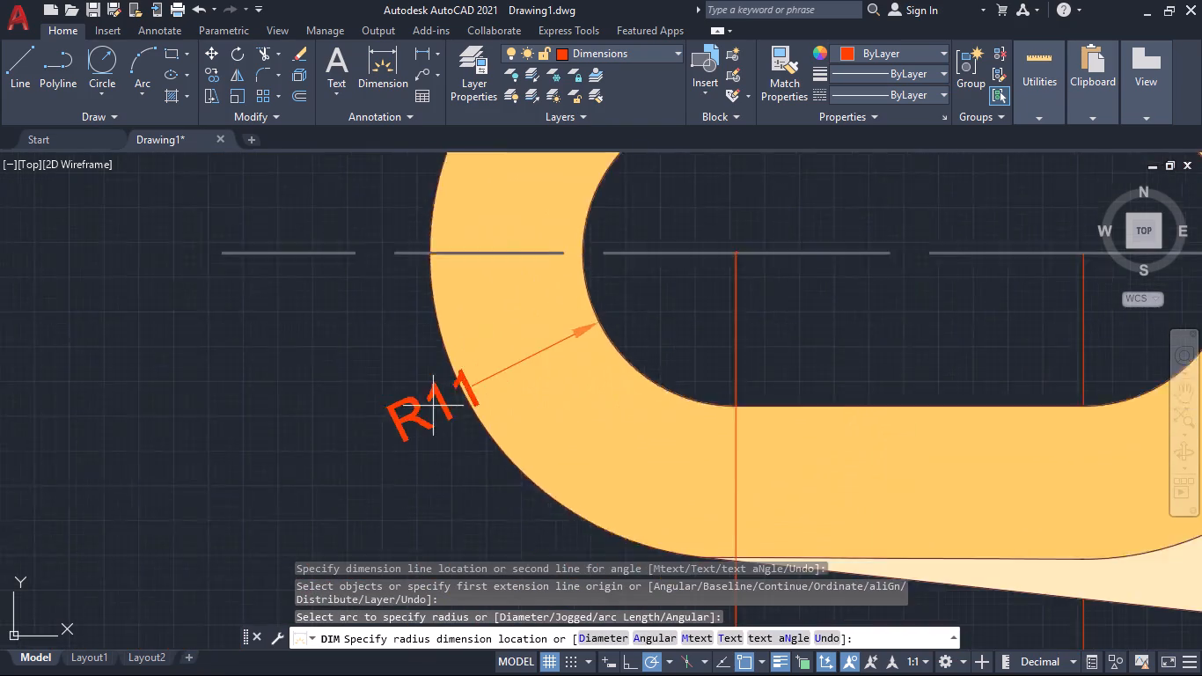
pyautogui.scroll(-3, 433, 407)
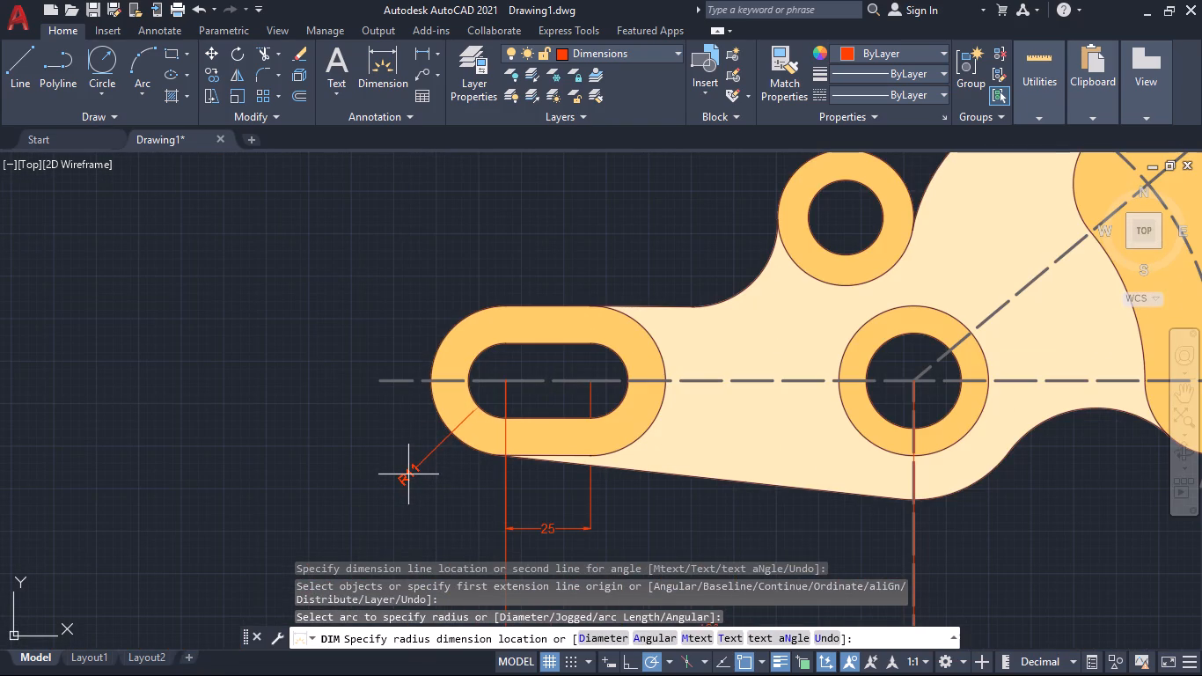
pyautogui.click(411, 472)
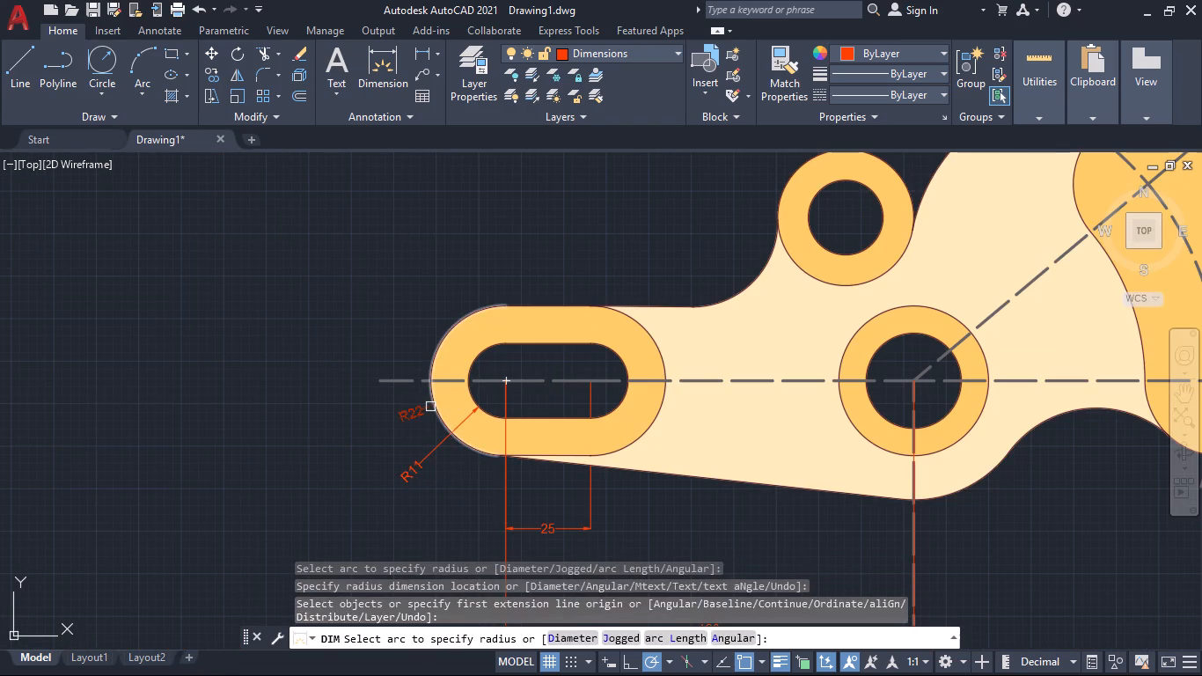
pyautogui.click(430, 407)
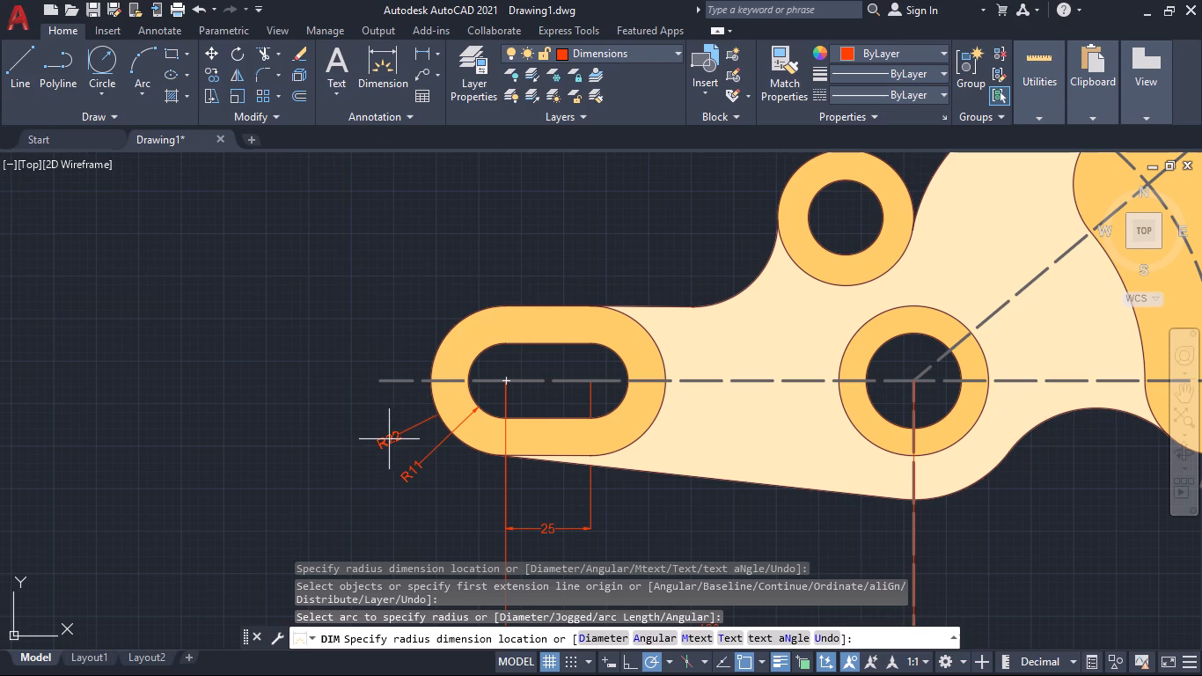
pyautogui.click(386, 439)
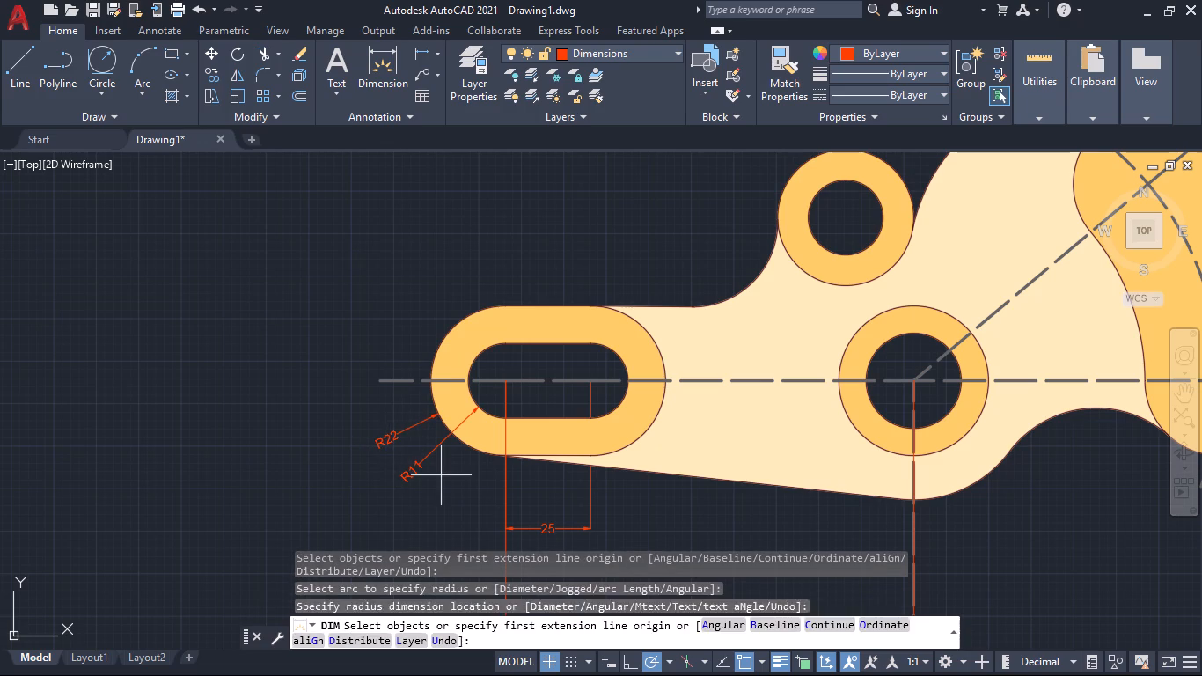
# Add a radius dimension to the concave fillet between the slotted arm and the upper ring.
pyautogui.moveTo(677, 530); pyautogui.dragTo(598, 501, button='middle')
pyautogui.moveTo(596, 497); pyautogui.dragTo(599, 503, button='middle')
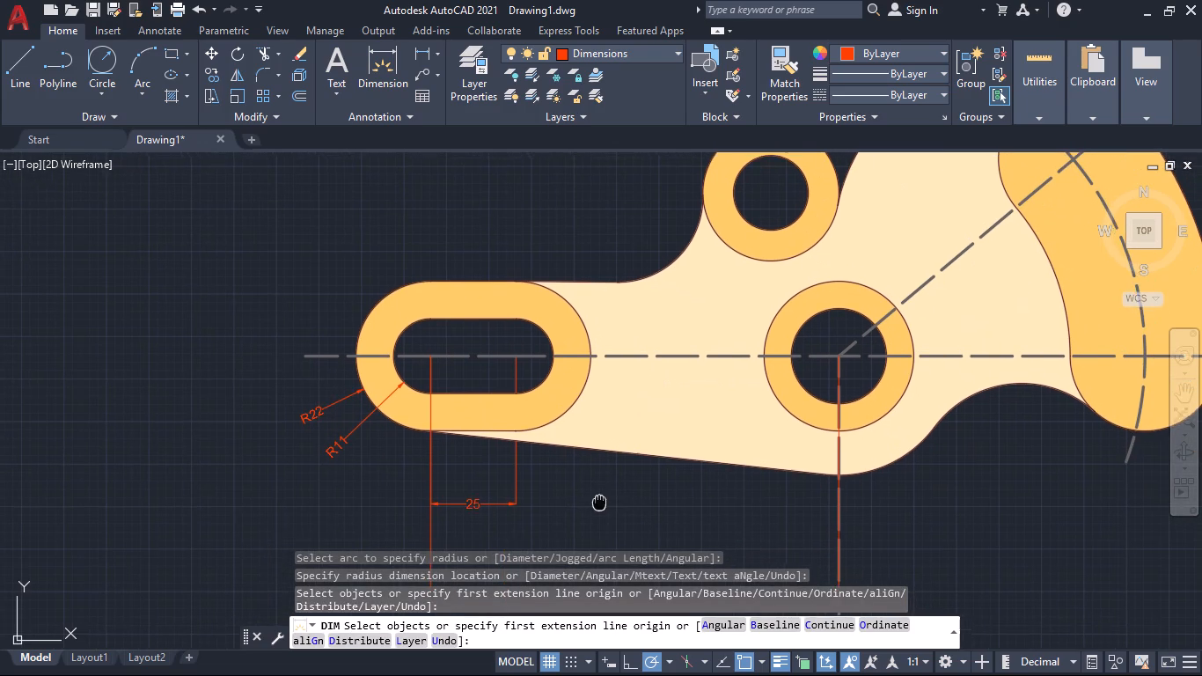
pyautogui.moveTo(599, 503); pyautogui.dragTo(601, 564, button='middle')
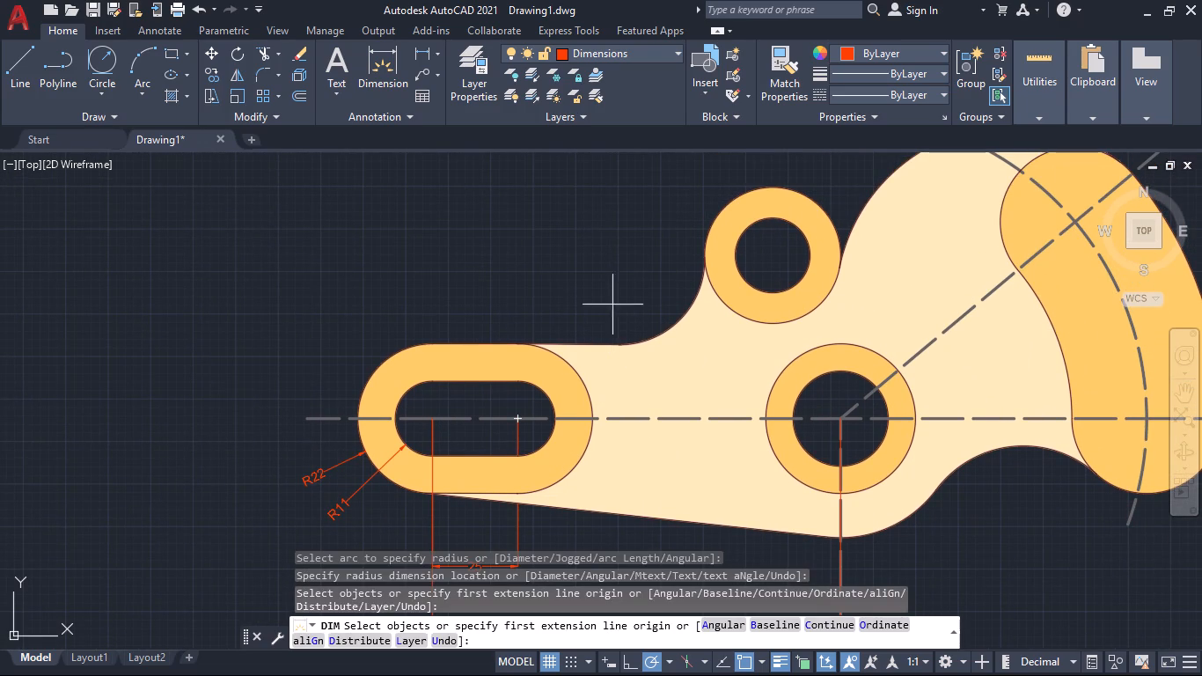
pyautogui.moveTo(612, 300); pyautogui.dragTo(497, 355, button='middle')
pyautogui.moveTo(517, 330); pyautogui.dragTo(454, 359, button='middle')
pyautogui.scroll(2, 439, 366)
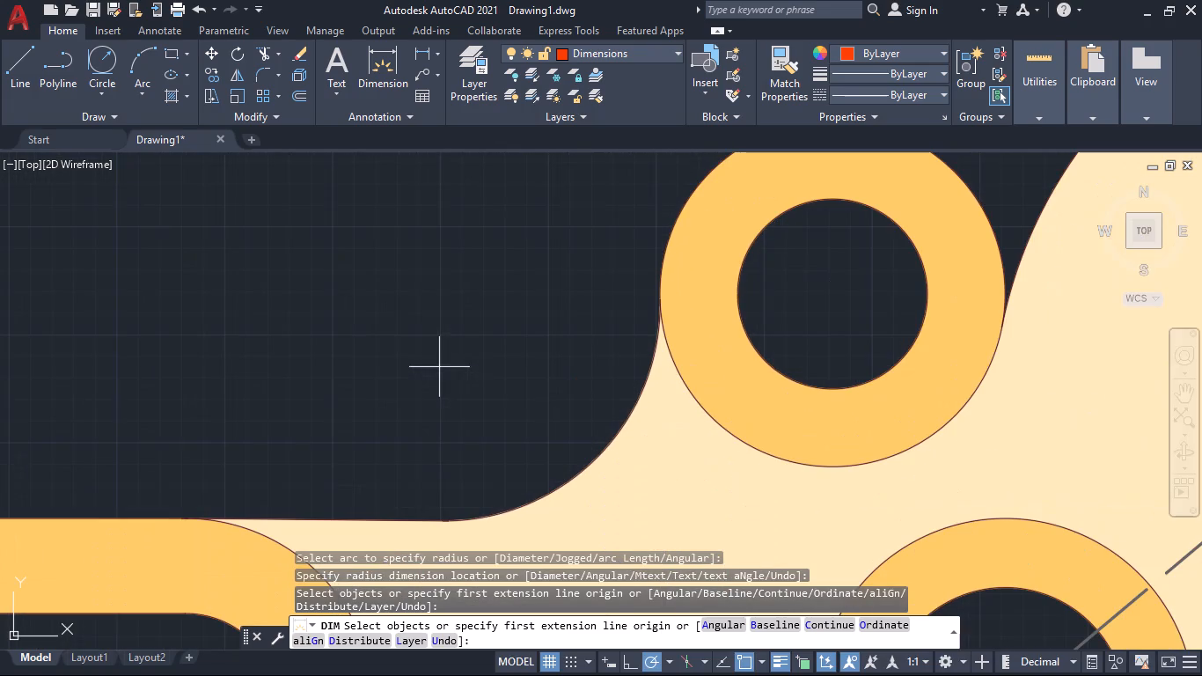
pyautogui.click(552, 491)
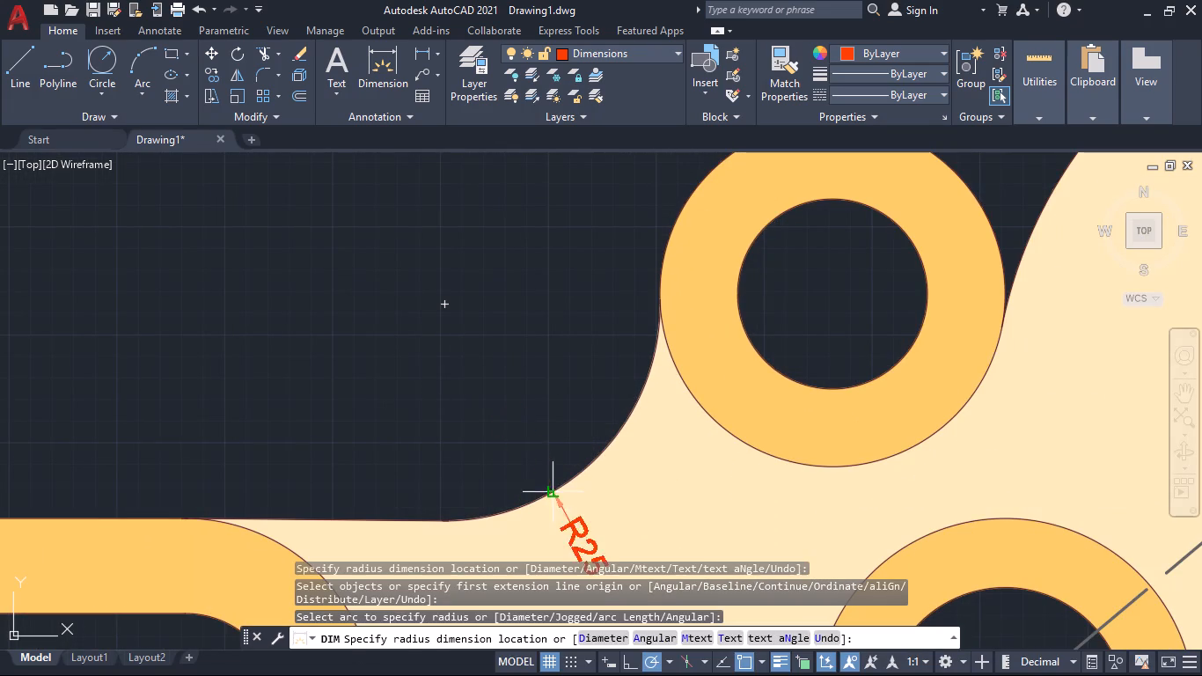
pyautogui.click(508, 386)
# Add diameter dimensions to the upper ring's inner and outer circles, with the text above and left of the ring.
pyautogui.scroll(-1, 556, 400)
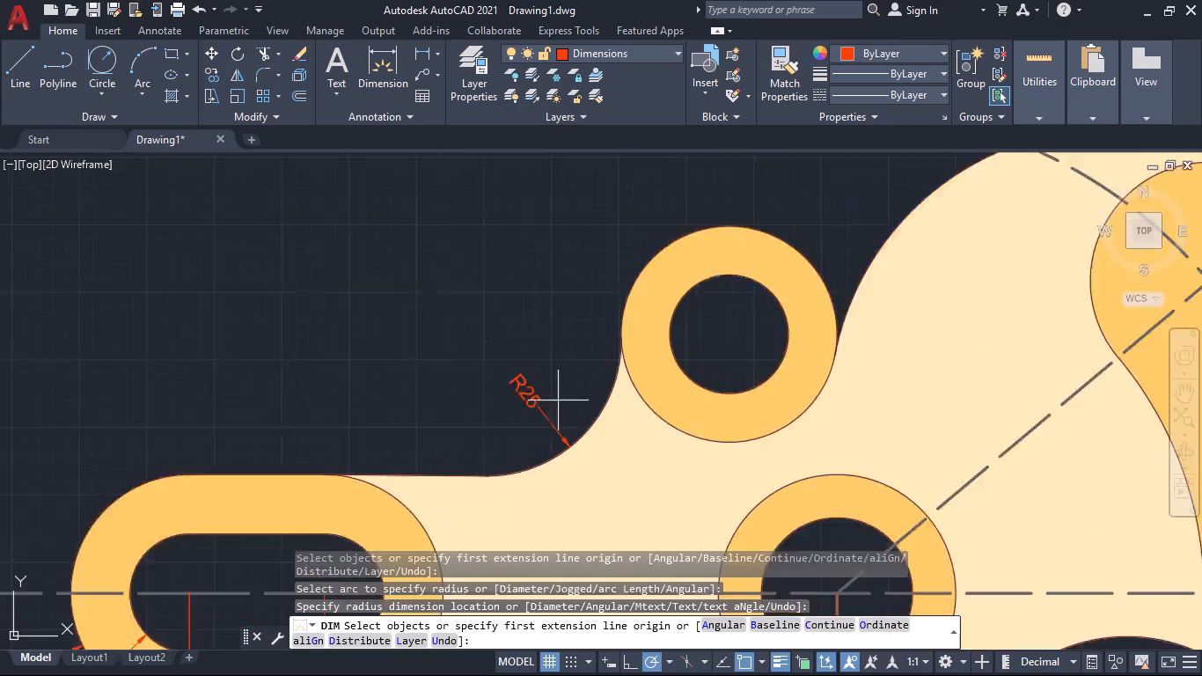
pyautogui.scroll(-1, 560, 401)
pyautogui.moveTo(556, 374); pyautogui.dragTo(392, 429, button='middle')
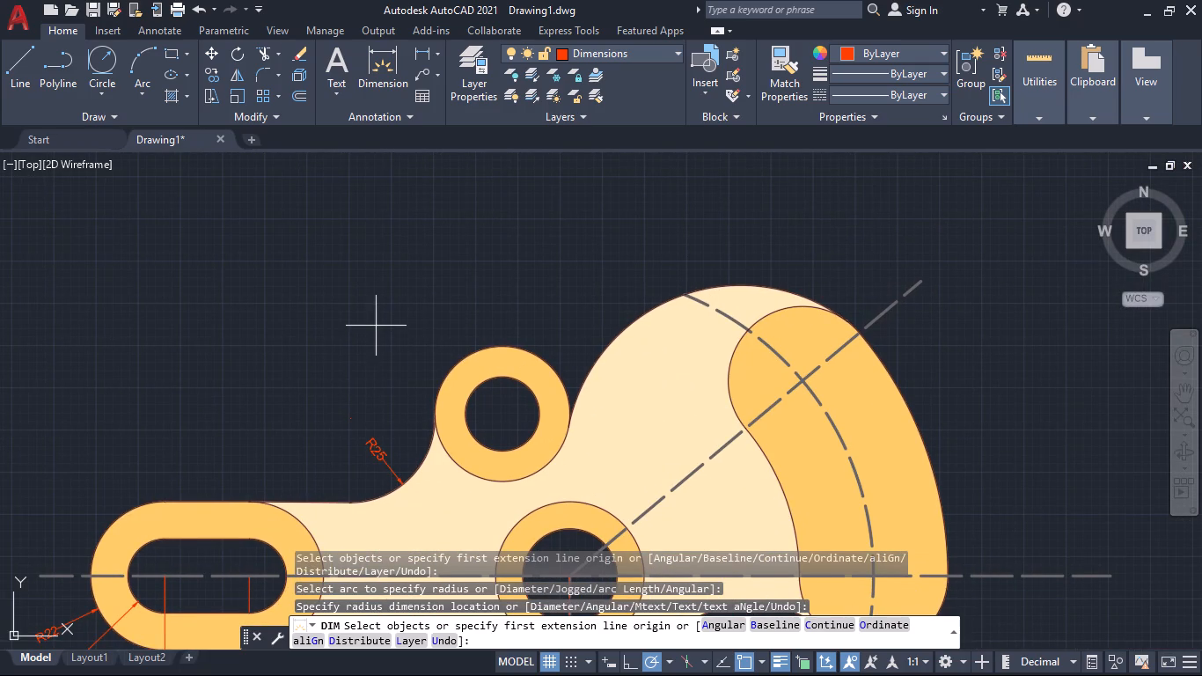
pyautogui.scroll(1, 378, 325)
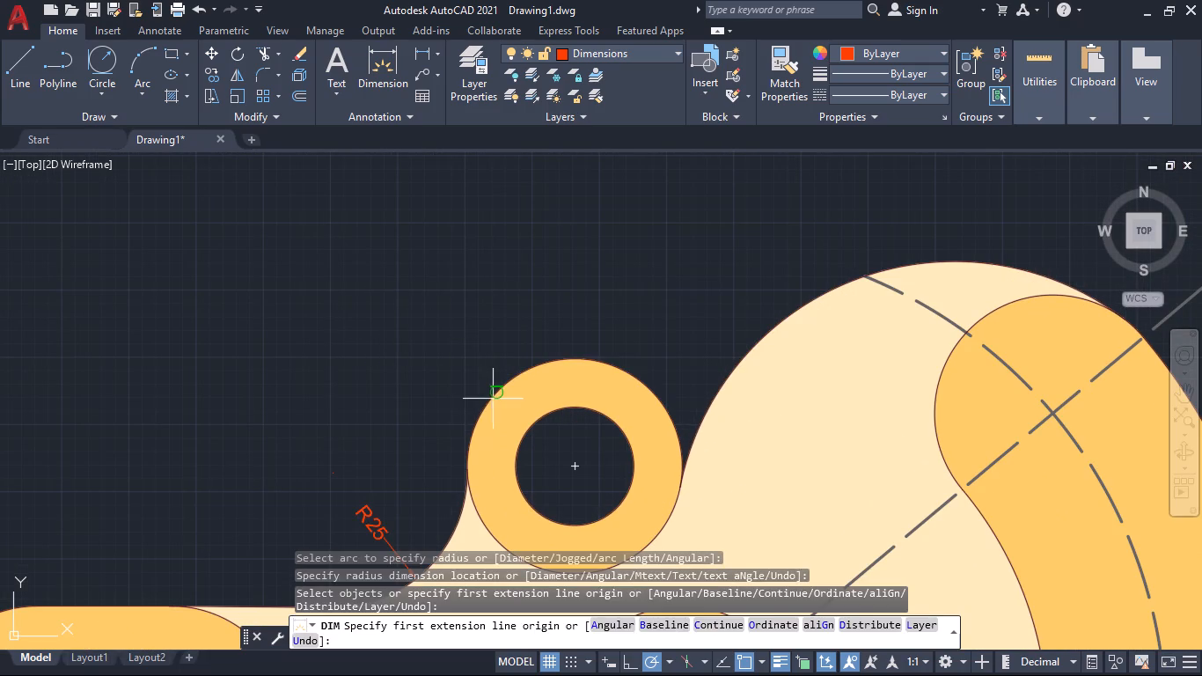
pyautogui.click(533, 430)
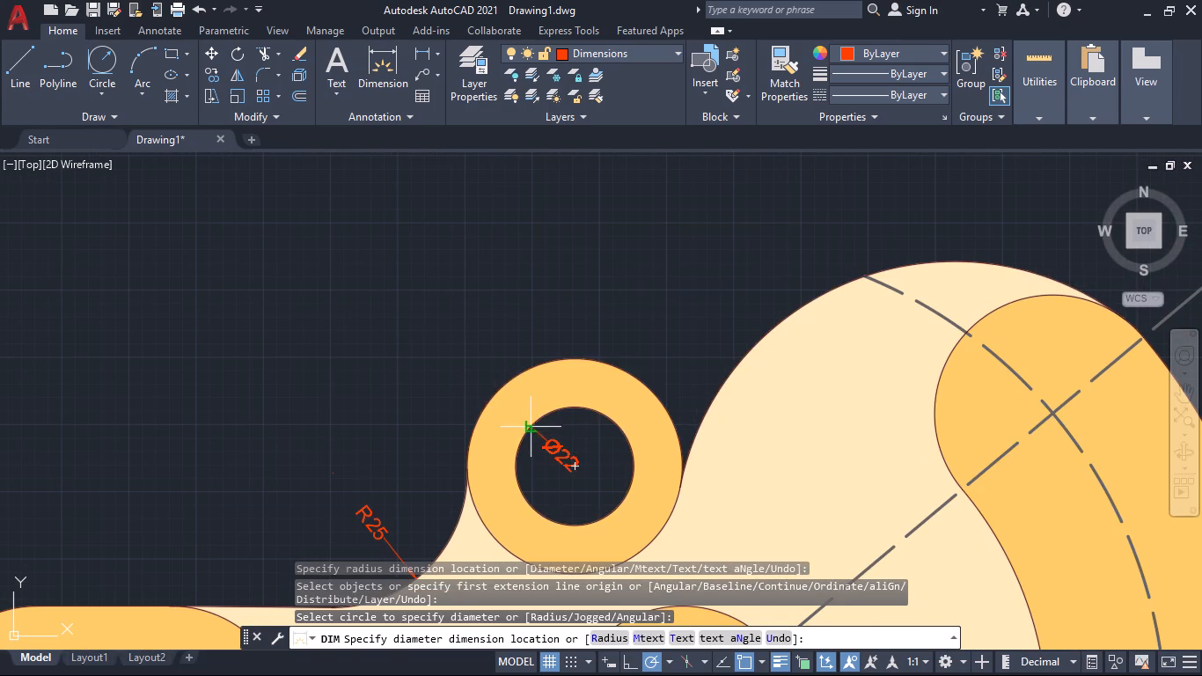
pyautogui.click(515, 312)
pyautogui.click(487, 395)
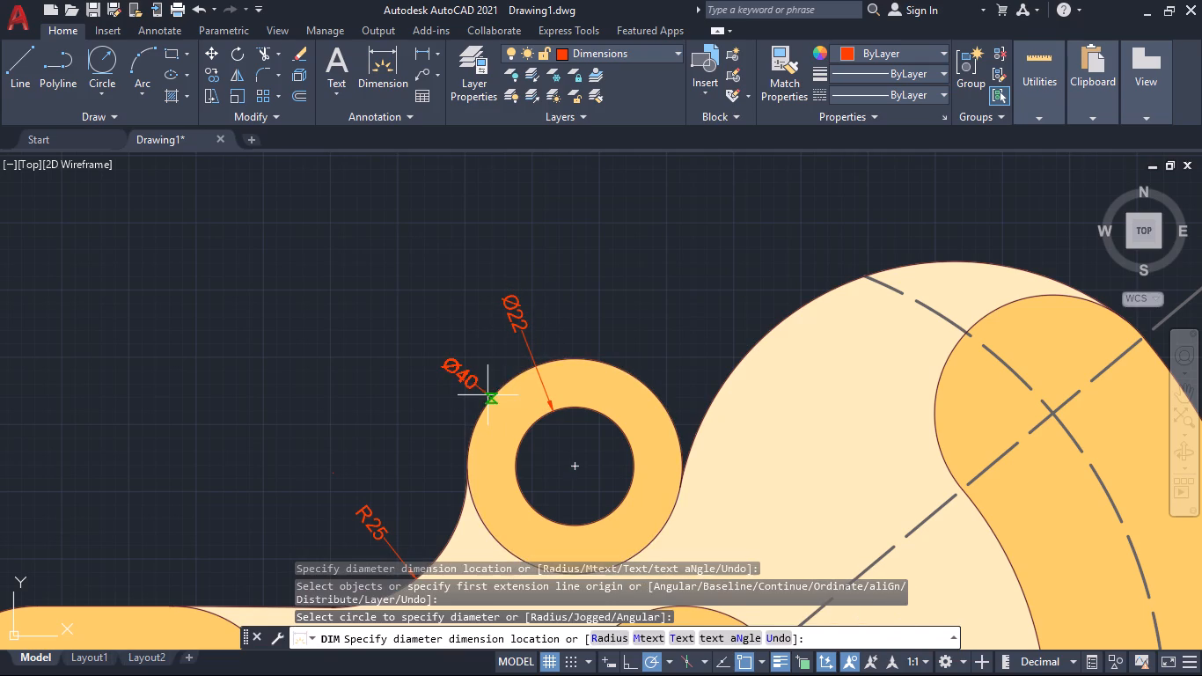
pyautogui.click(445, 329)
# Dimension the vertical distance from the upper hole's centre to the horizontal centreline, placed left of the slotted end.
pyautogui.scroll(-1, 391, 383)
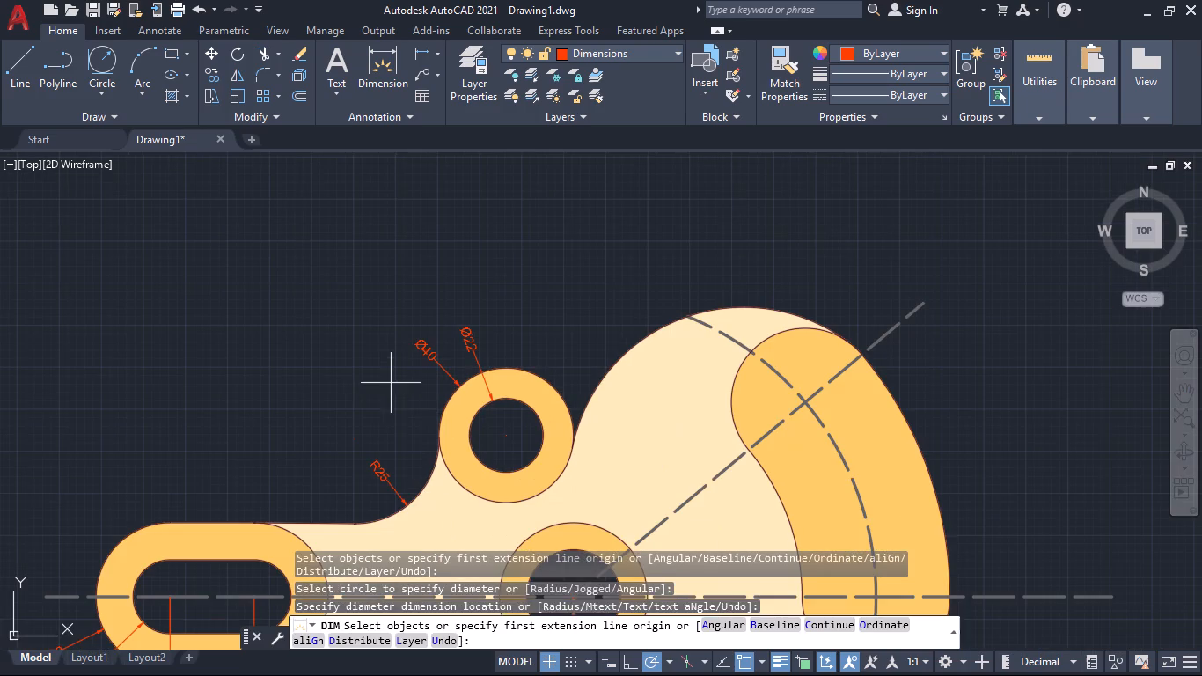
pyautogui.click(509, 434)
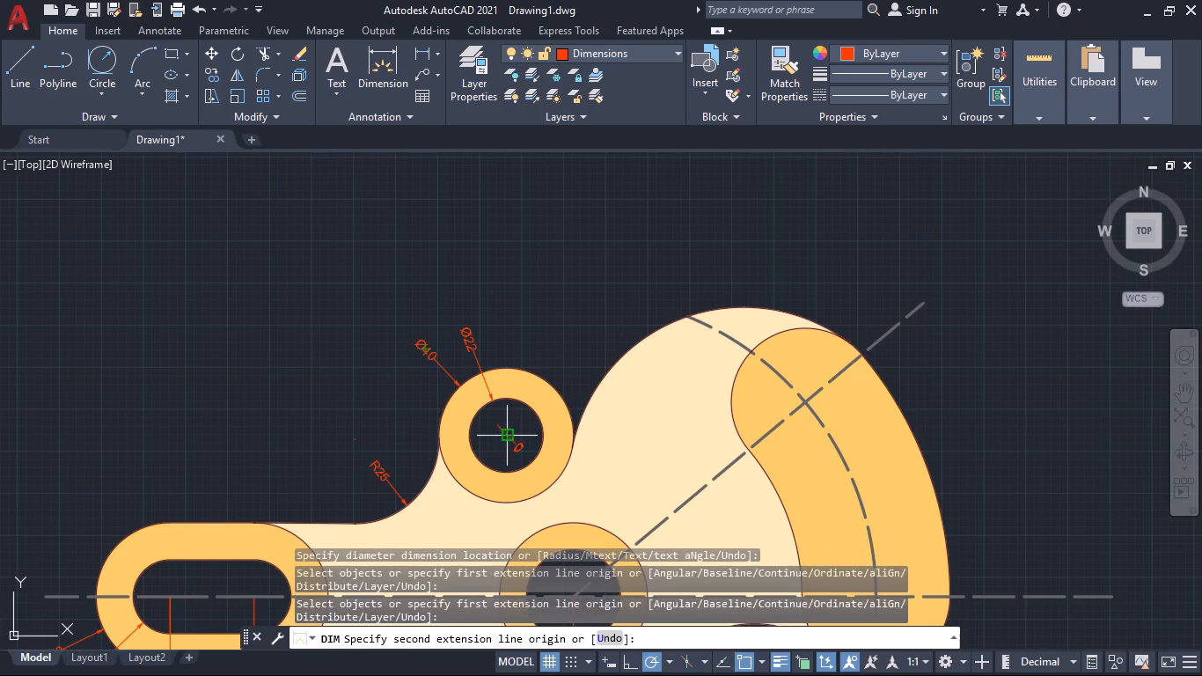
pyautogui.moveTo(385, 430); pyautogui.dragTo(386, 351, button='middle')
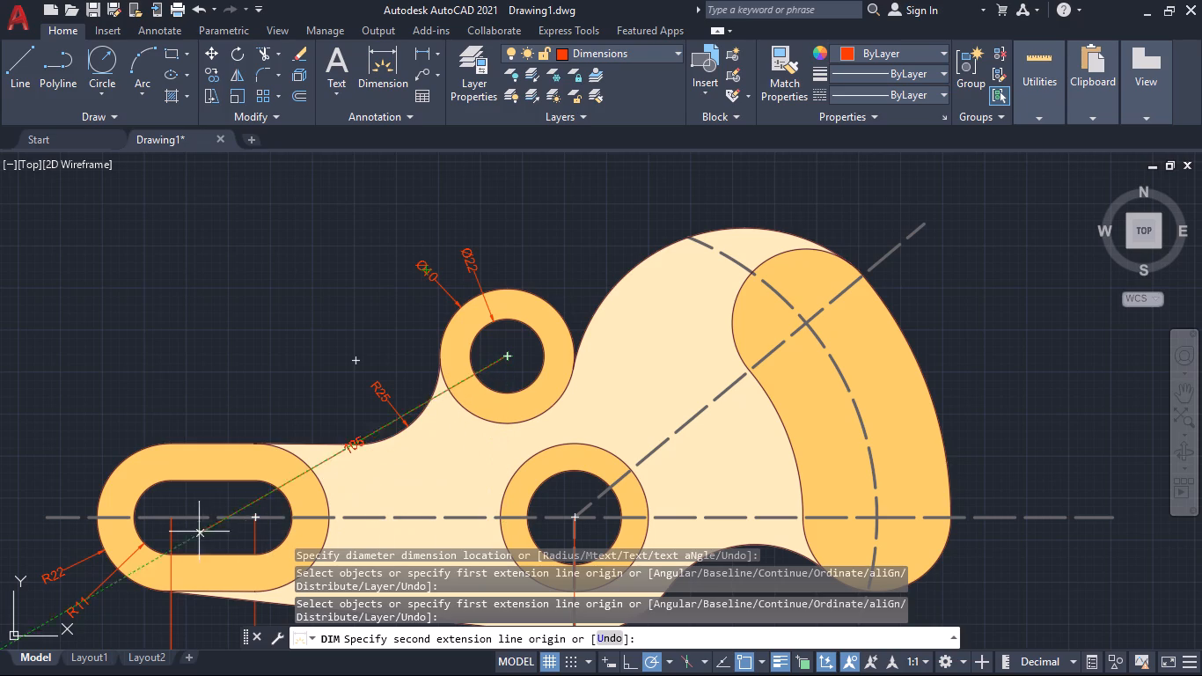
pyautogui.click(507, 519)
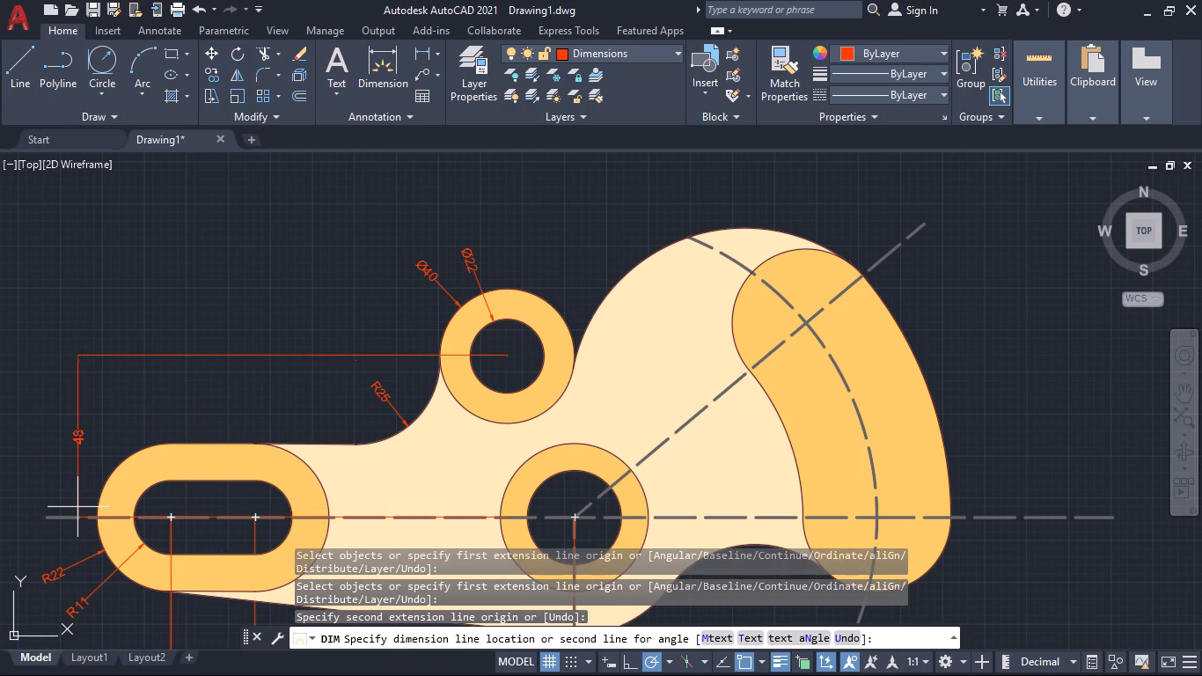
pyautogui.scroll(-2, 77, 507)
pyautogui.moveTo(75, 505); pyautogui.dragTo(75, 504, button='middle')
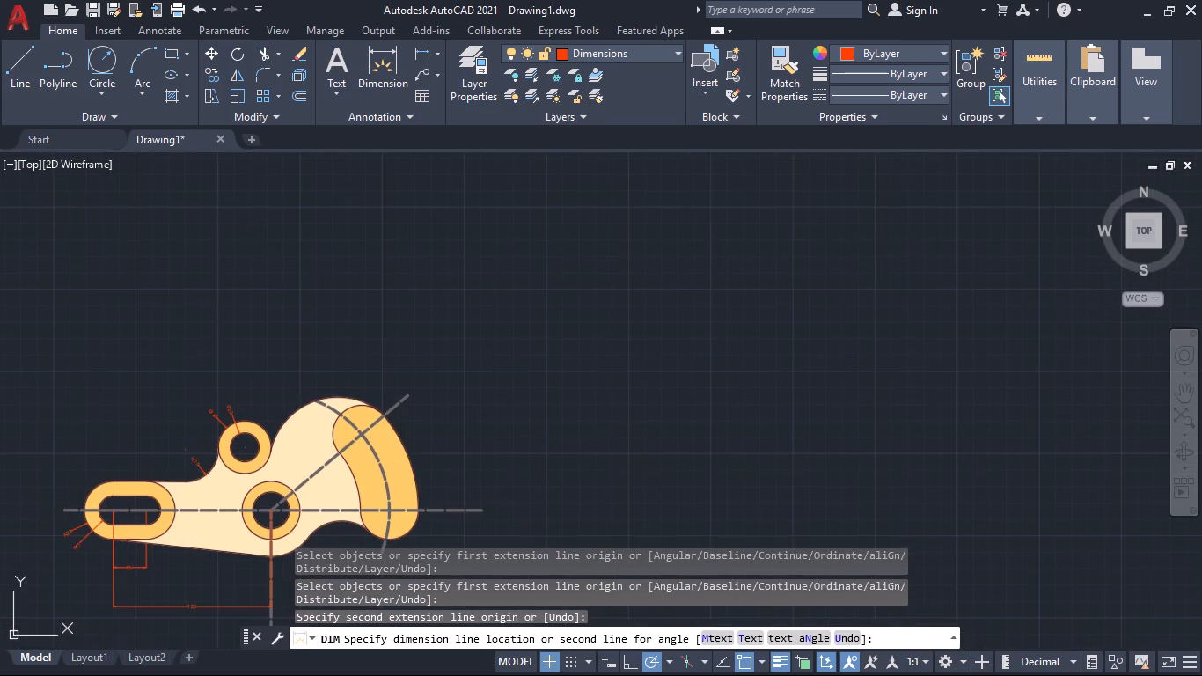
pyautogui.moveTo(75, 504); pyautogui.dragTo(212, 497, button='middle')
pyautogui.click(192, 490)
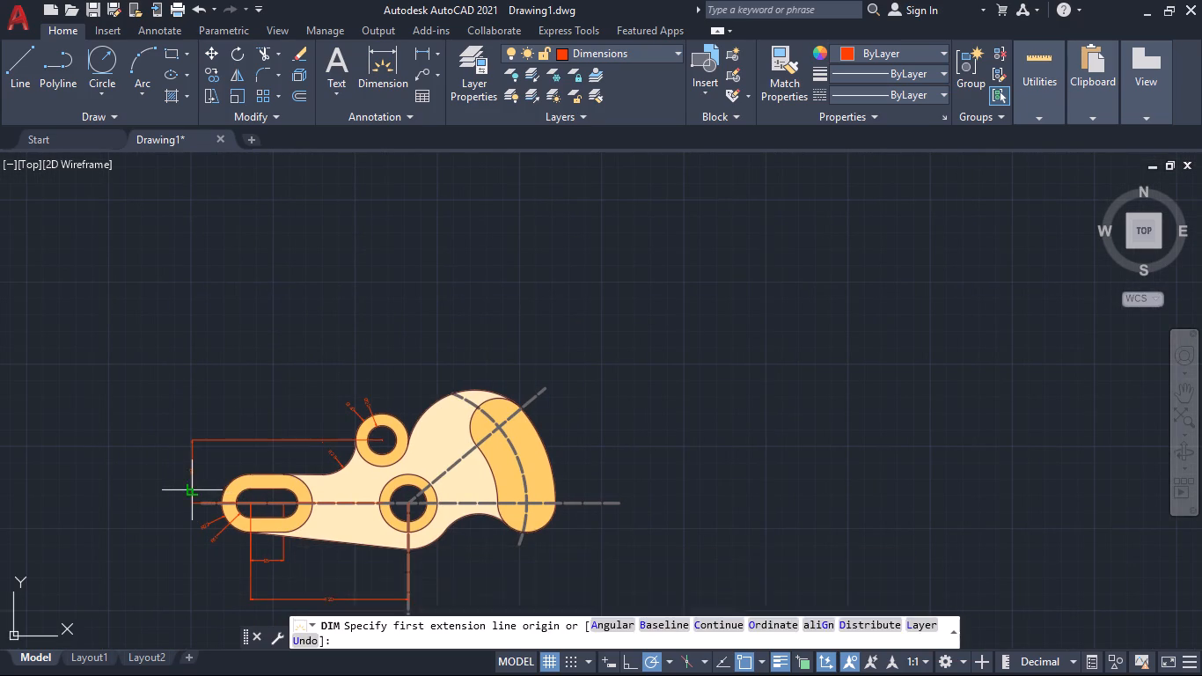
# Add a radius dimension to the large convex arc beside the upper ring, with the text outside the part at upper left.
pyautogui.moveTo(294, 457); pyautogui.dragTo(227, 450, button='middle')
pyautogui.scroll(2, 243, 450)
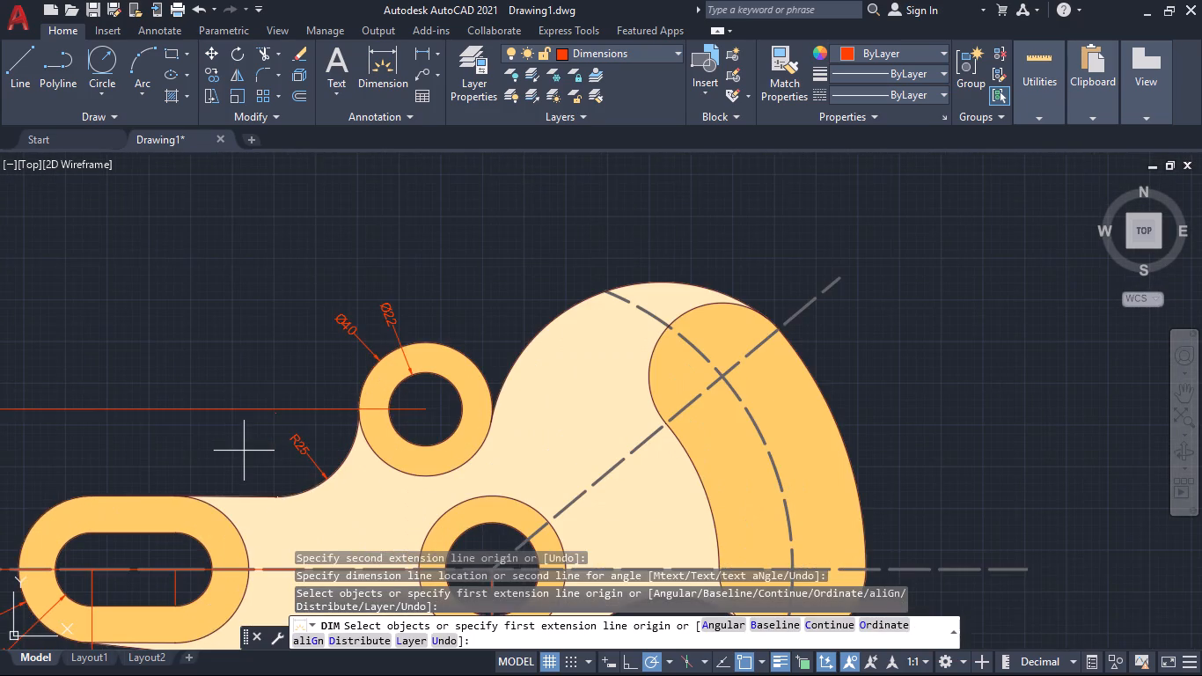
pyautogui.moveTo(245, 451); pyautogui.dragTo(219, 433, button='middle')
pyautogui.scroll(-2, 221, 434)
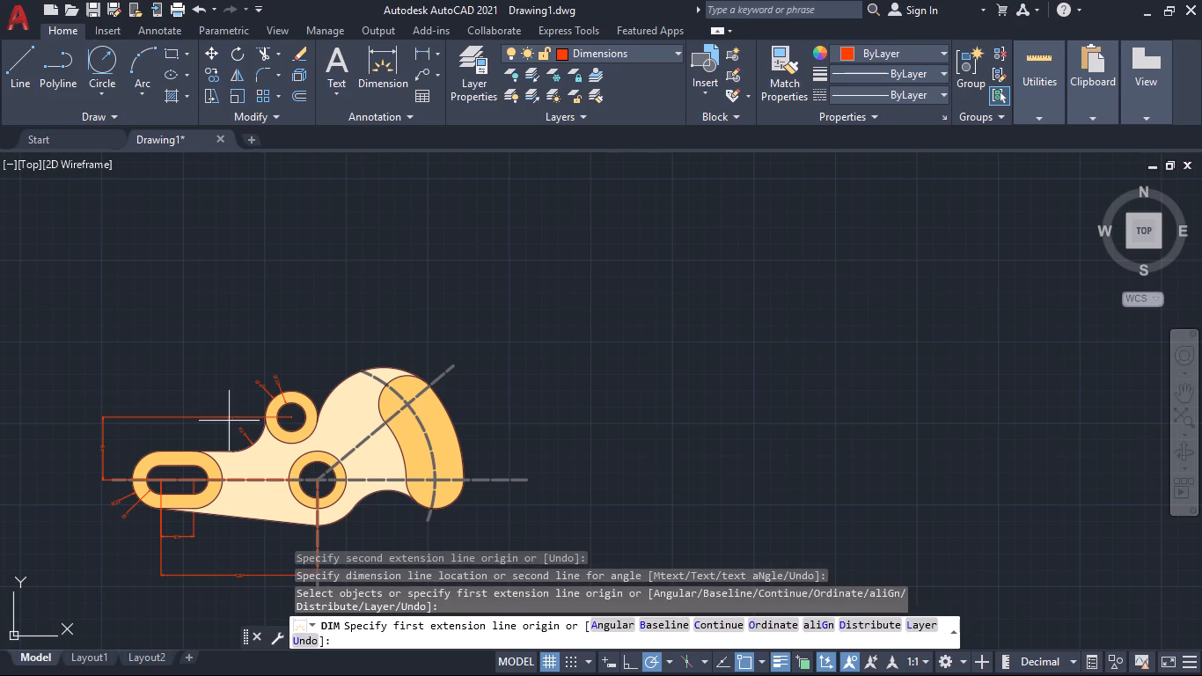
pyautogui.scroll(4, 296, 406)
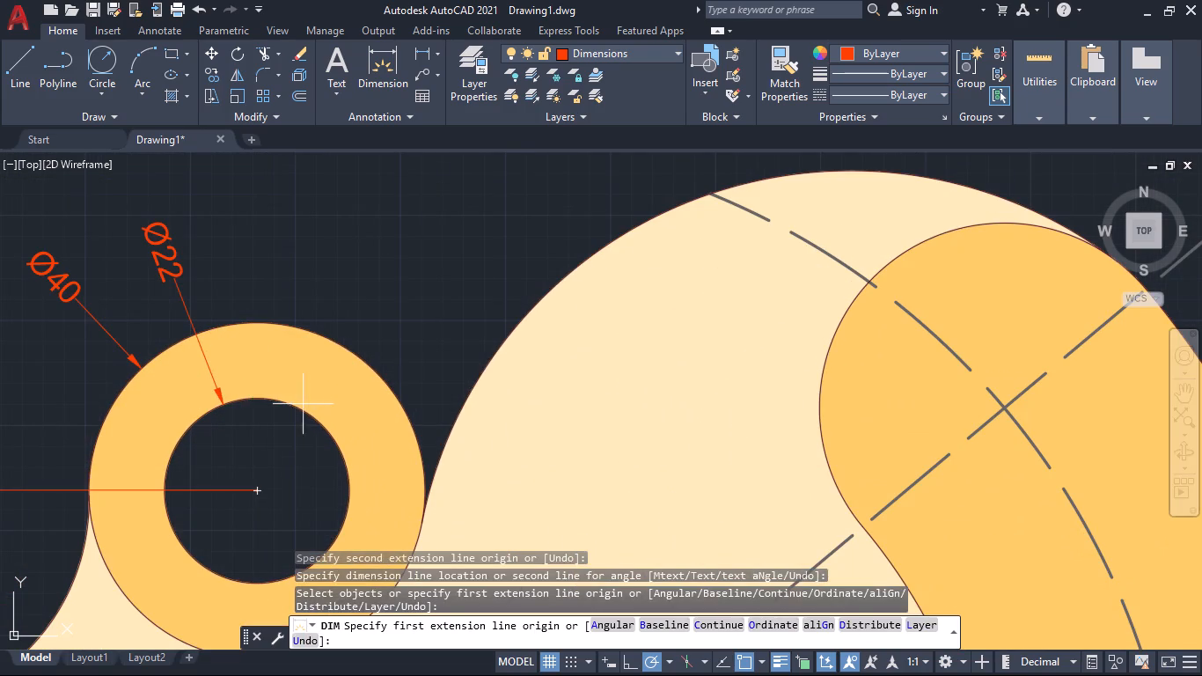
pyautogui.scroll(-3, 471, 296)
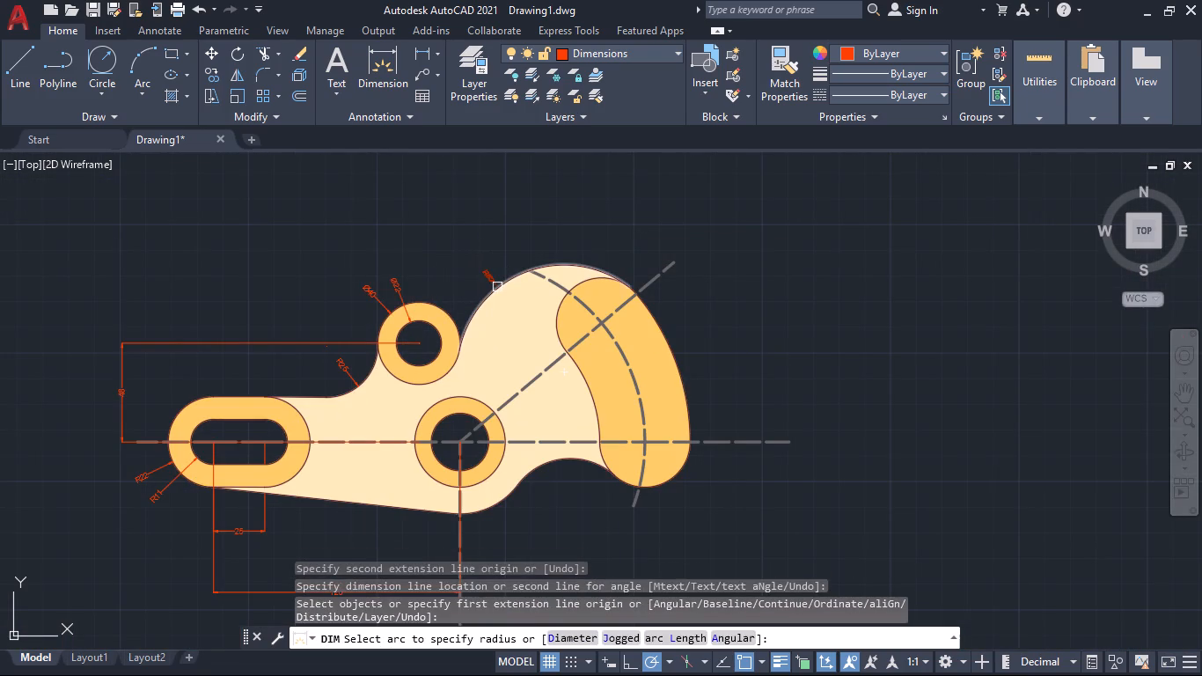
pyautogui.click(497, 287)
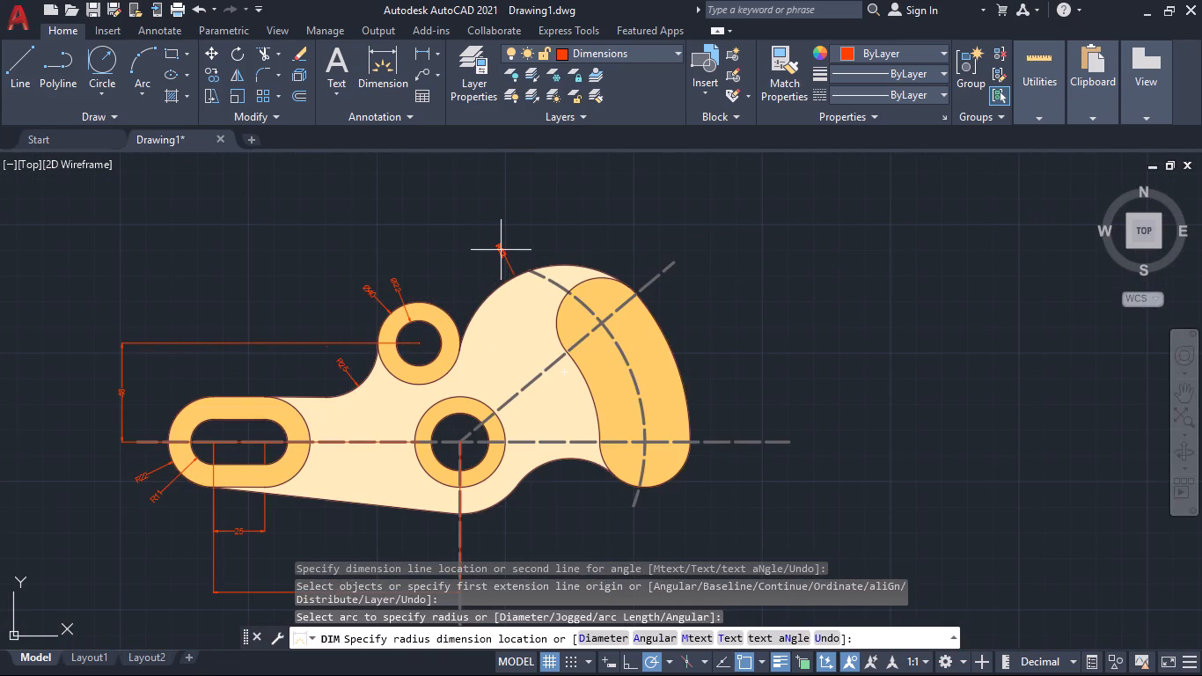
pyautogui.click(501, 239)
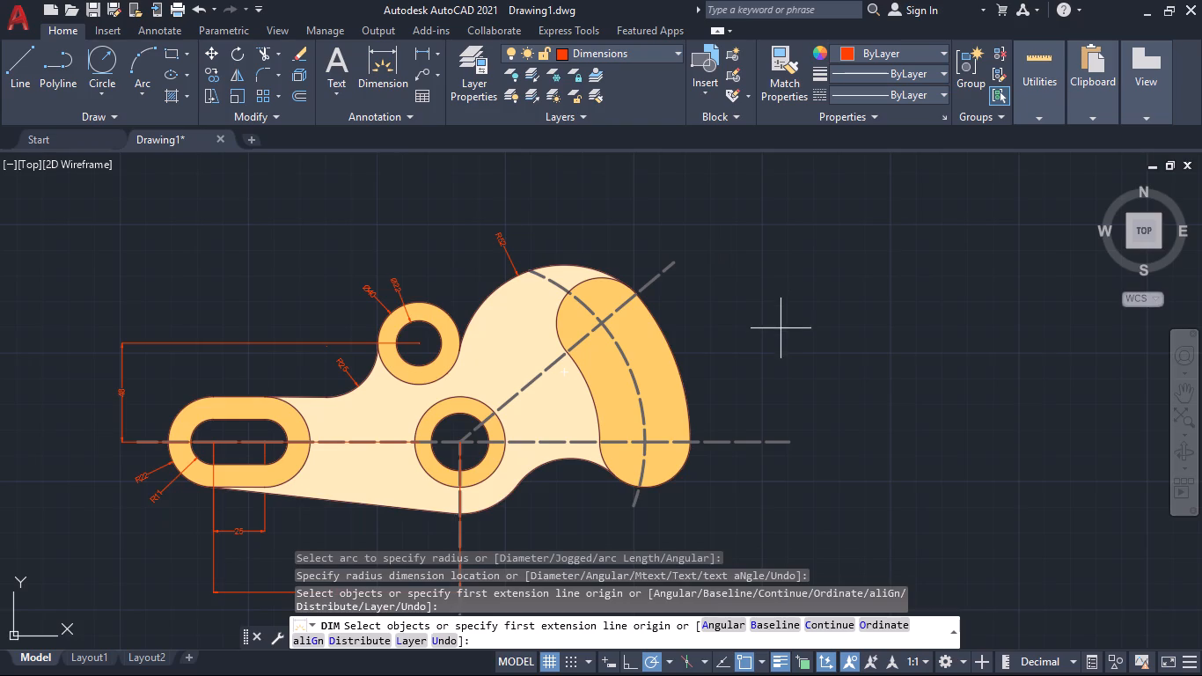
# Add a radius dimension to the dashed centreline arc through the curved pad, with the text outside the pad's outer edge.
pyautogui.moveTo(780, 328); pyautogui.dragTo(681, 352, button='middle')
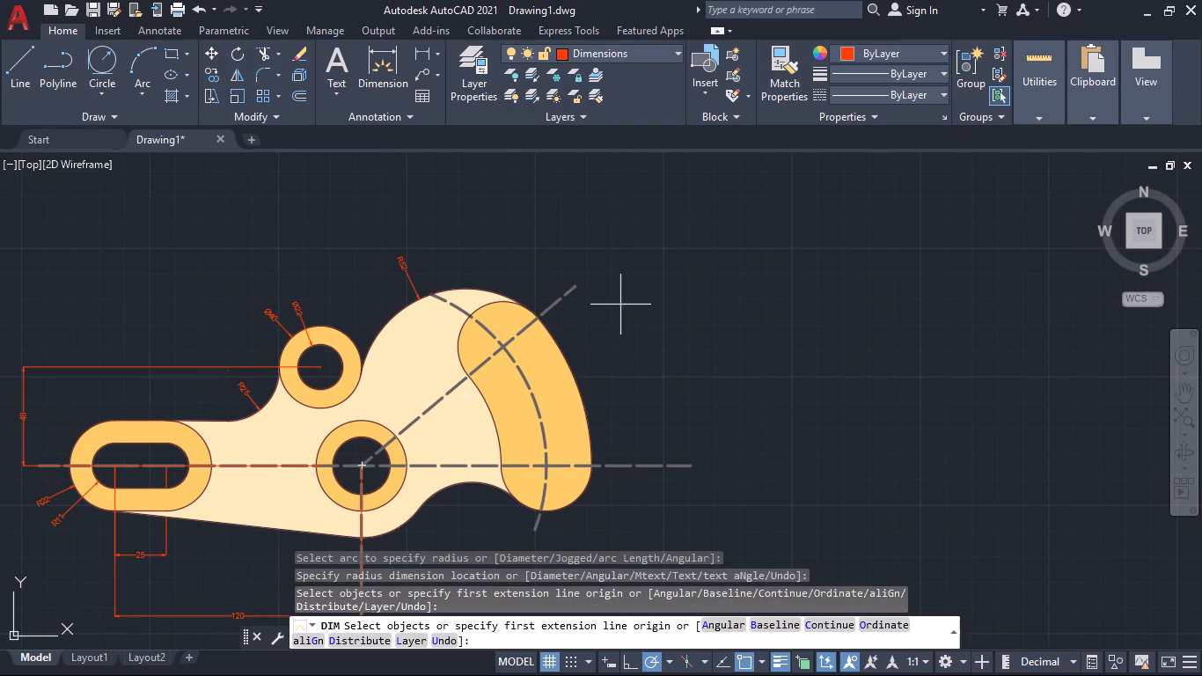
pyautogui.moveTo(620, 303); pyautogui.dragTo(592, 273, button='middle')
pyautogui.scroll(2, 553, 315)
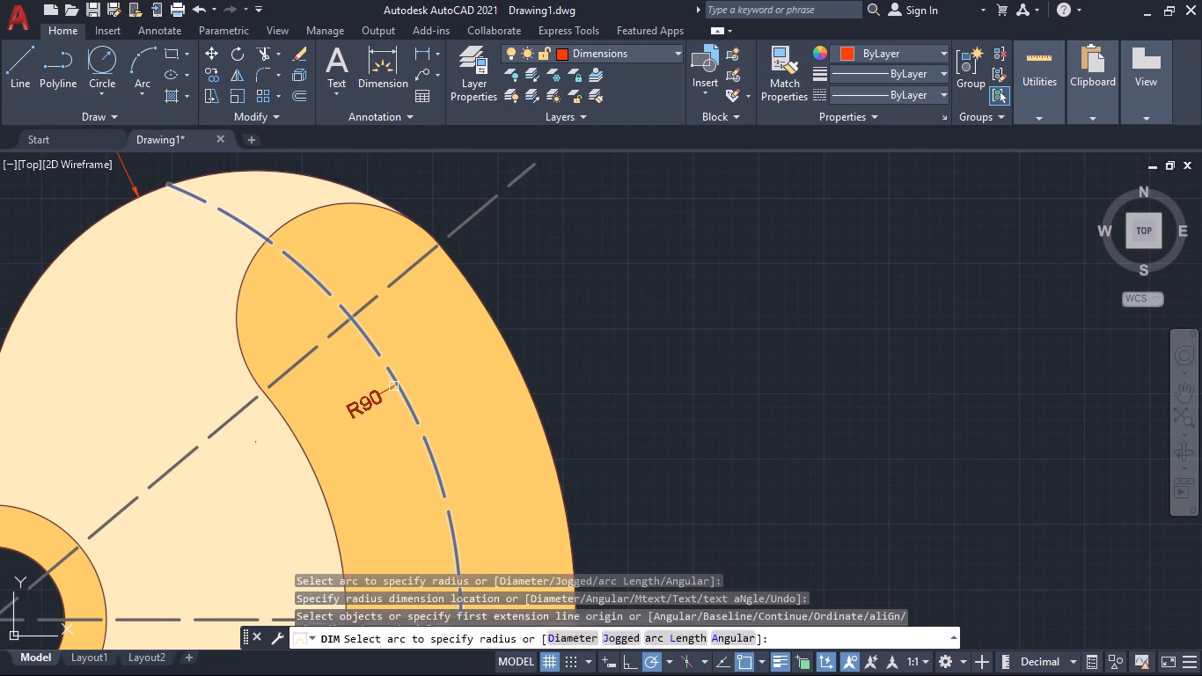
pyautogui.click(395, 385)
pyautogui.click(562, 292)
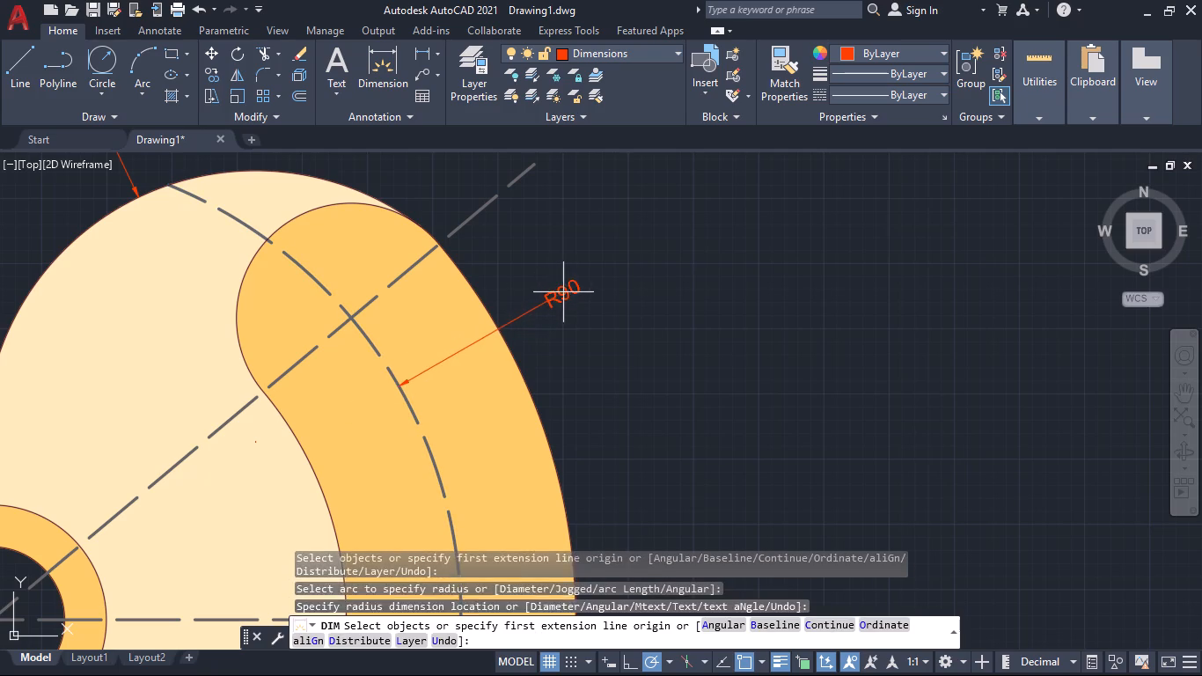
# Add a radius dimension to the concave fillet between the central hub and the curved pad, with the text below the arc.
pyautogui.scroll(-2, 653, 353)
pyautogui.moveTo(673, 393); pyautogui.dragTo(659, 303, button='middle')
pyautogui.scroll(1, 540, 392)
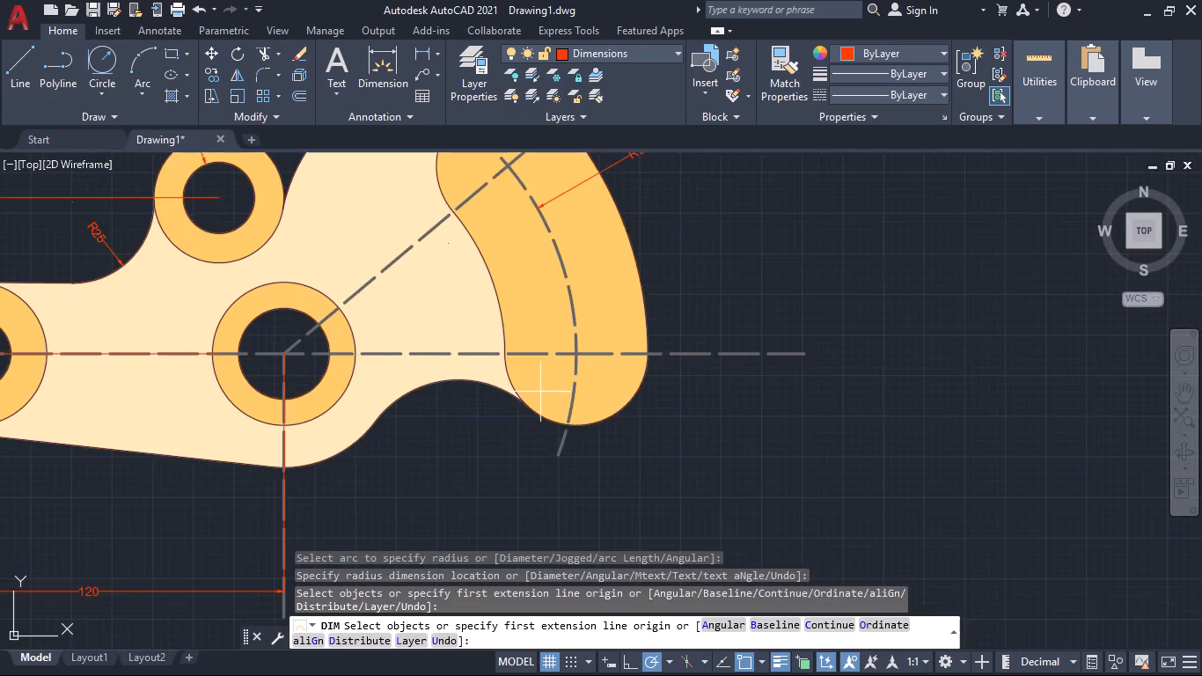
pyautogui.scroll(1, 540, 392)
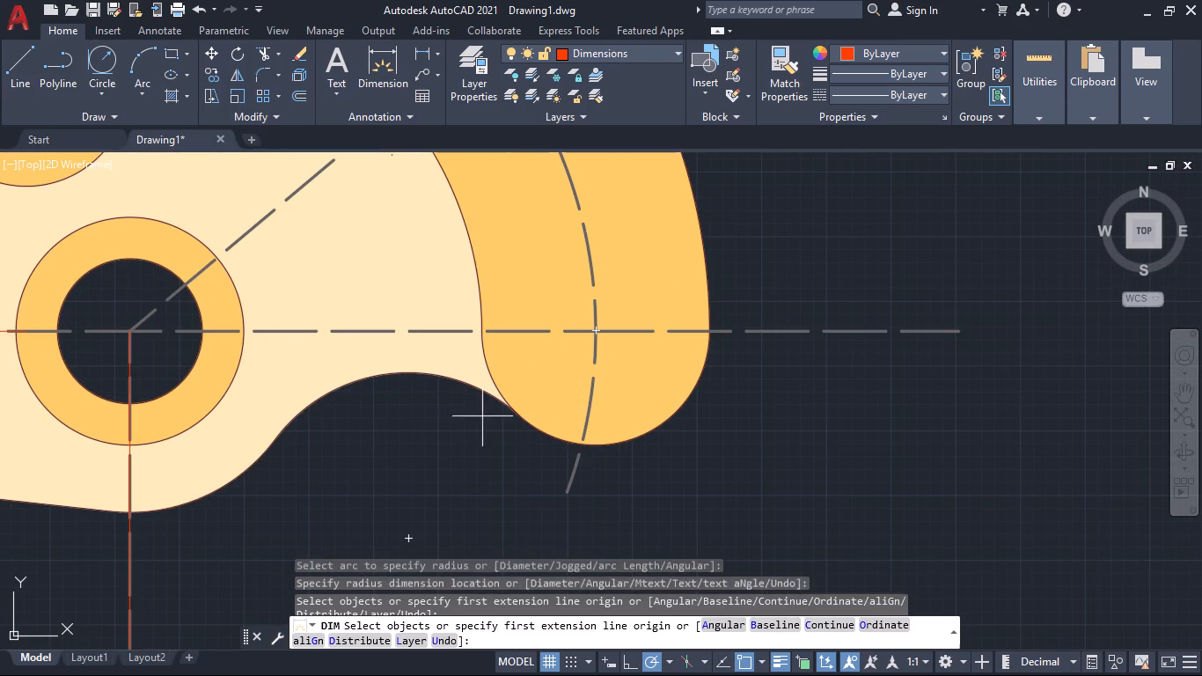
pyautogui.click(423, 371)
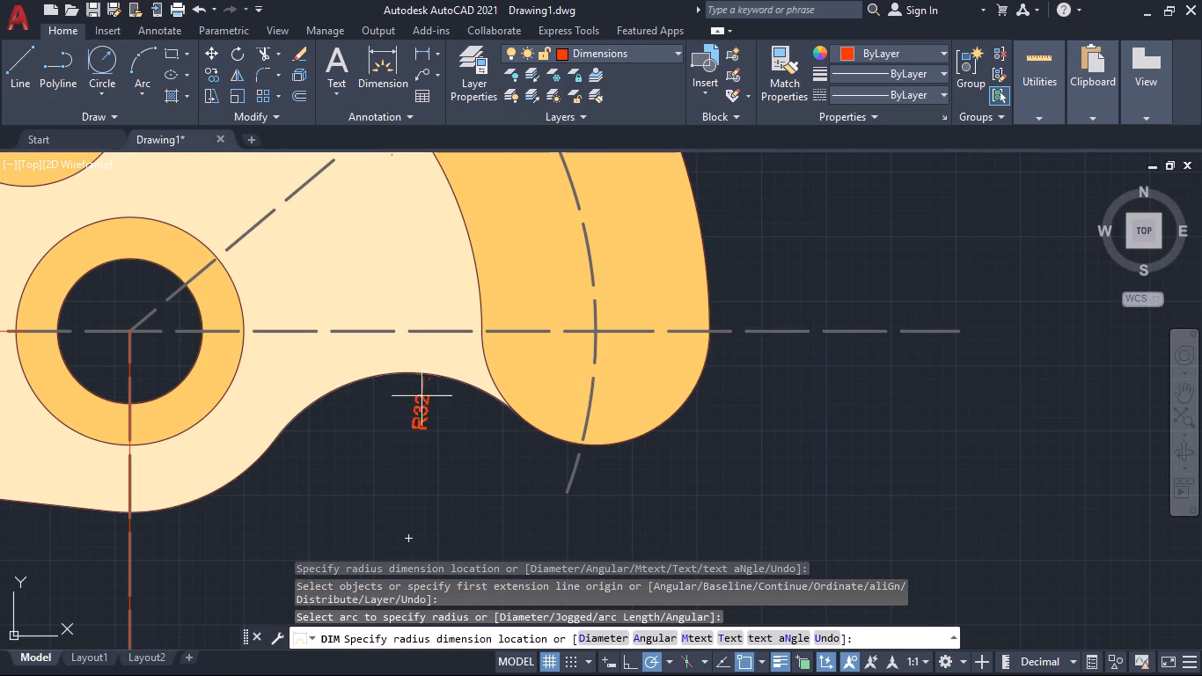
pyautogui.click(403, 458)
# Add diameter dimensions to the central ring's outer circle, with text at lower right outside the part, and inner circle, with text at lower left.
pyautogui.moveTo(457, 443); pyautogui.dragTo(458, 443, button='middle')
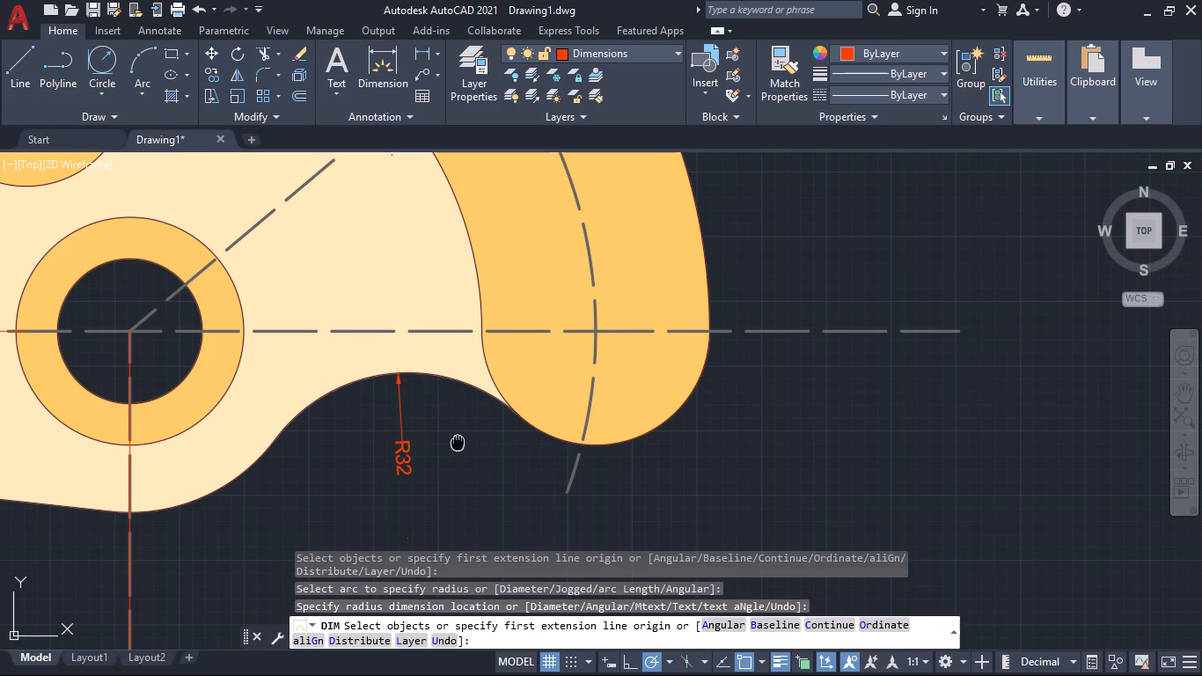
pyautogui.moveTo(458, 443); pyautogui.dragTo(499, 395, button='middle')
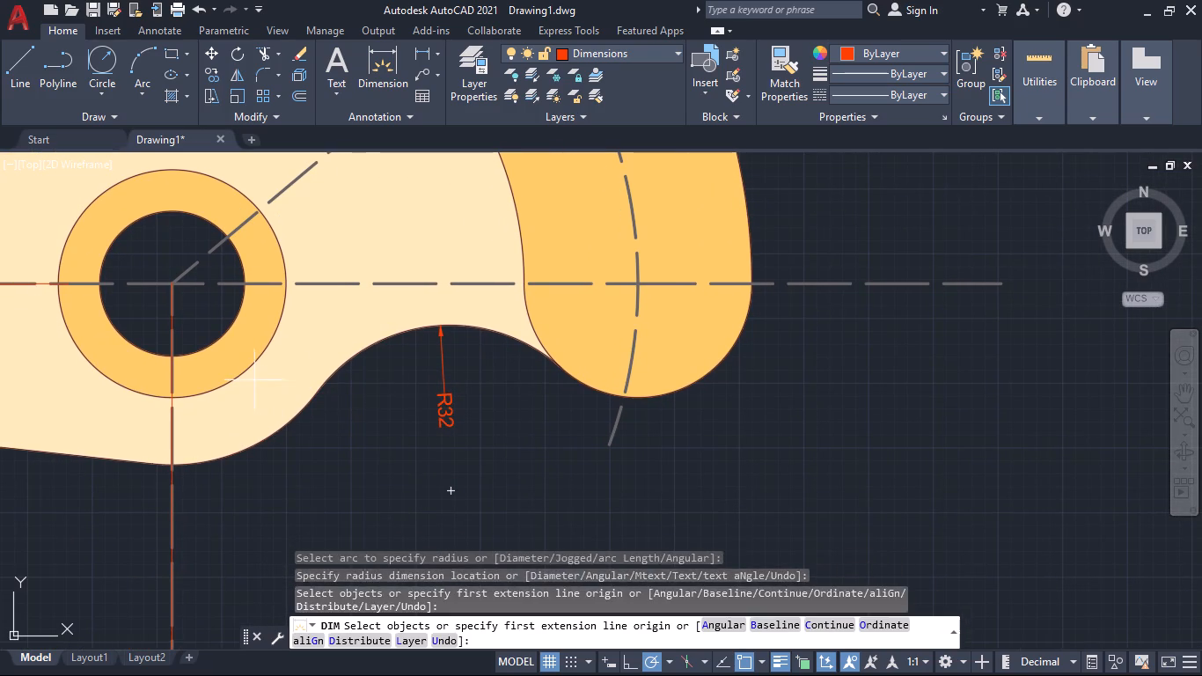
pyautogui.click(248, 375)
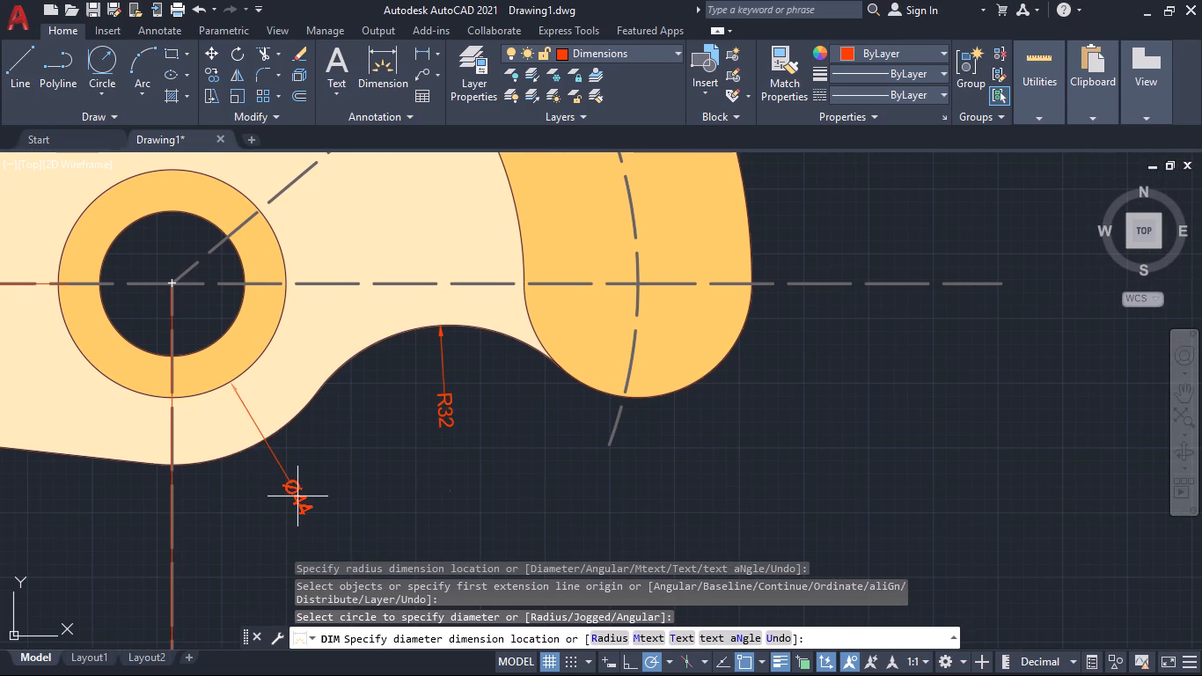
pyautogui.click(298, 497)
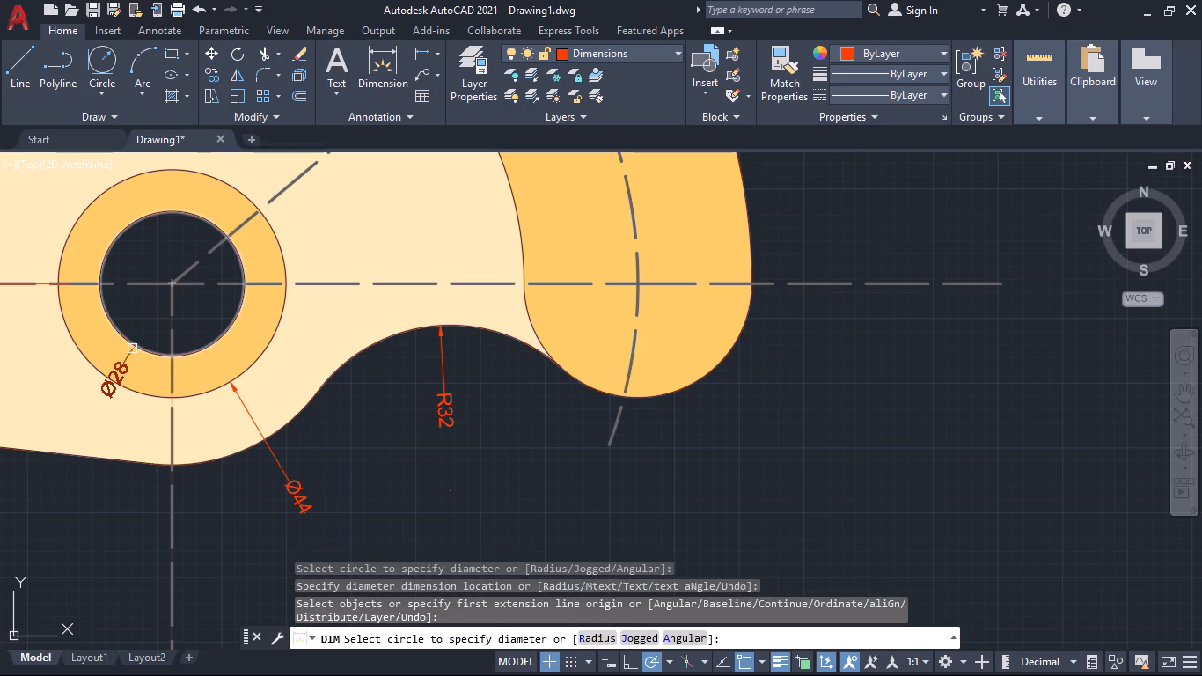
pyautogui.click(132, 349)
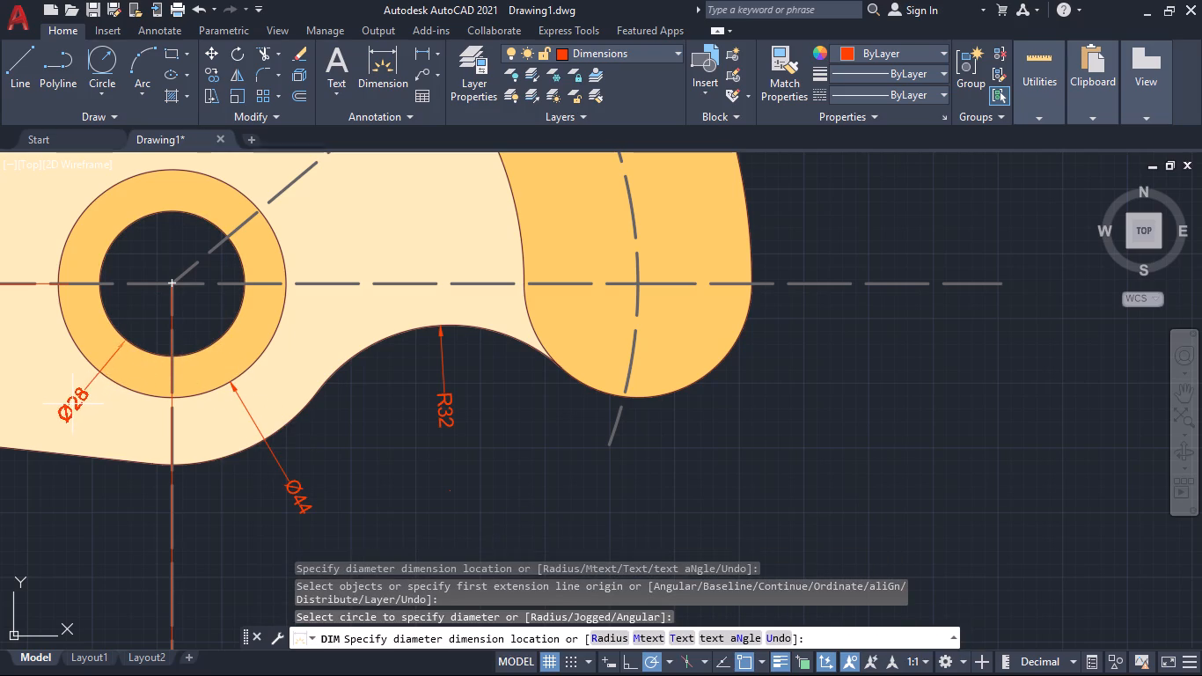
pyautogui.click(62, 403)
# Add a radius dimension to the convex outline arc below the central ring, with the text outside at lower right.
pyautogui.scroll(-1, 352, 430)
pyautogui.moveTo(360, 443); pyautogui.dragTo(643, 539, button='middle')
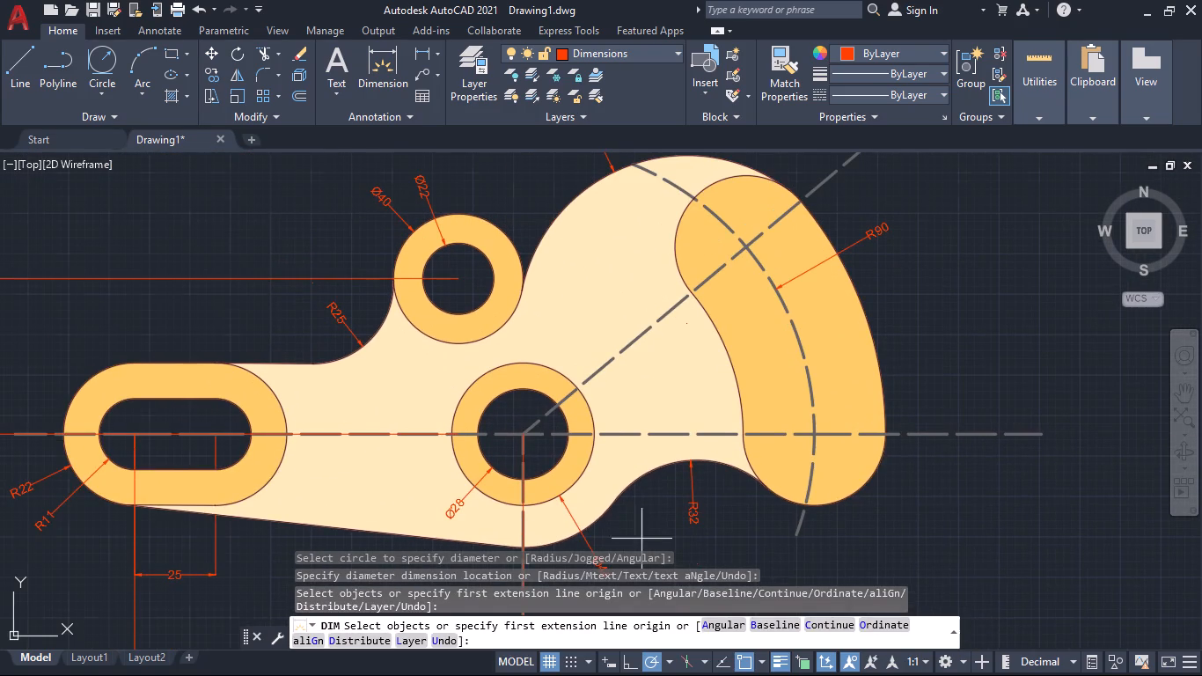
pyautogui.scroll(1, 453, 380)
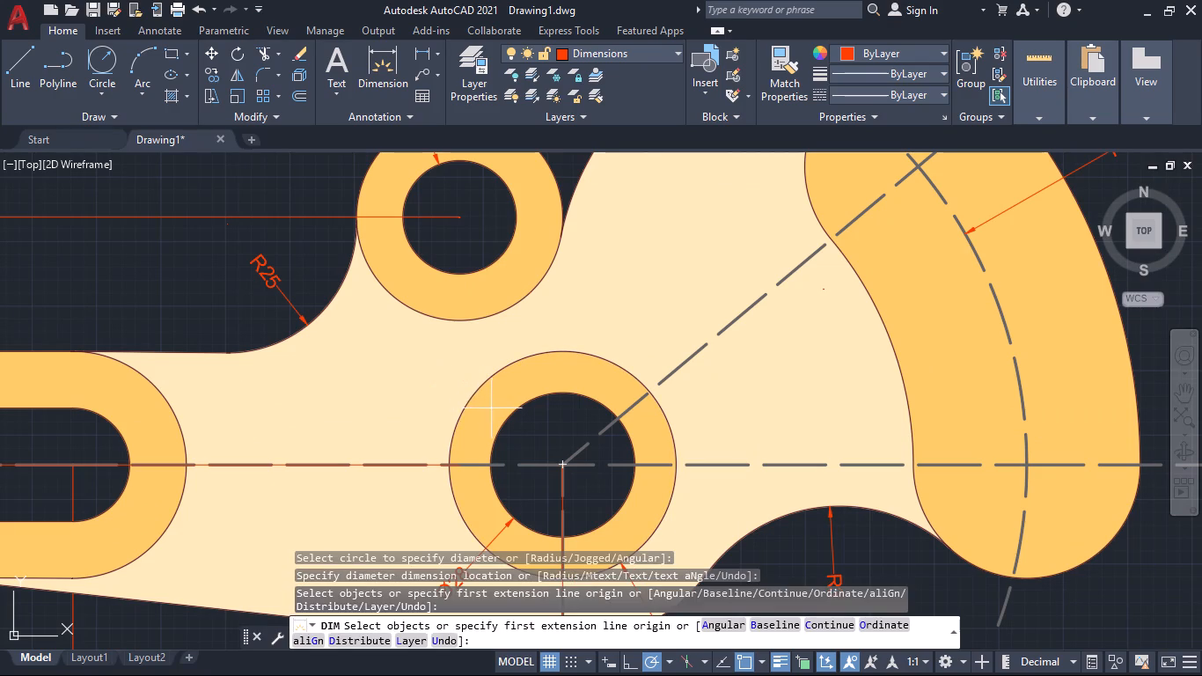
pyautogui.scroll(-1, 509, 412)
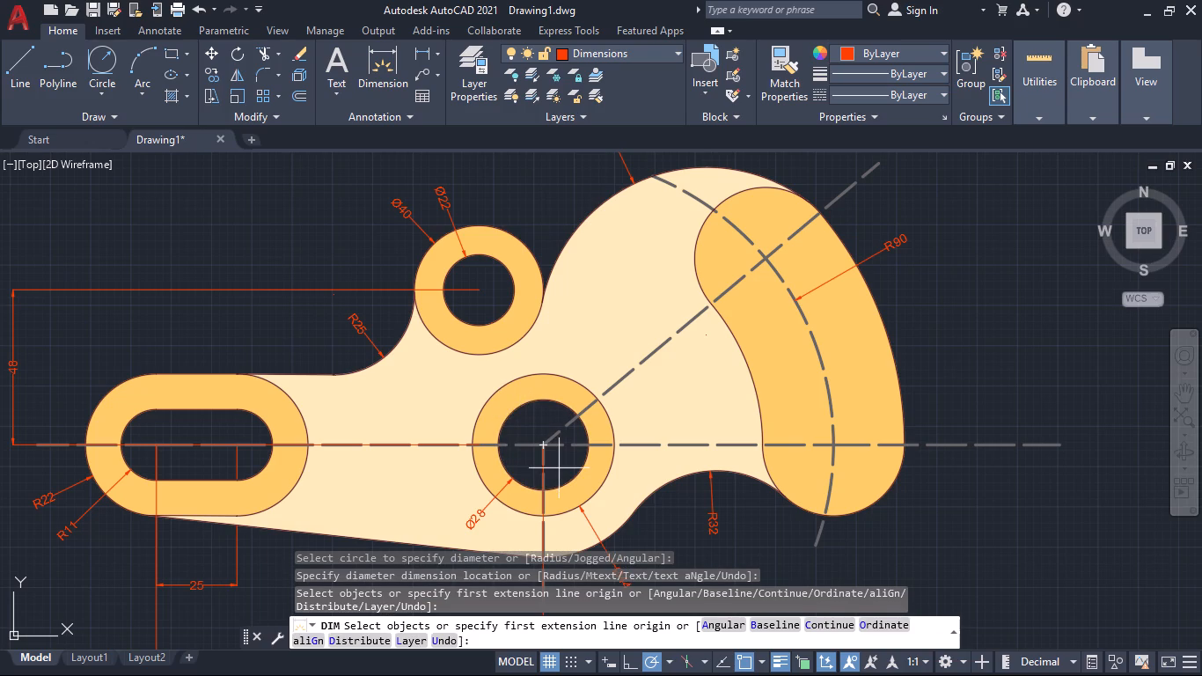
pyautogui.moveTo(559, 467); pyautogui.dragTo(538, 389, button='middle')
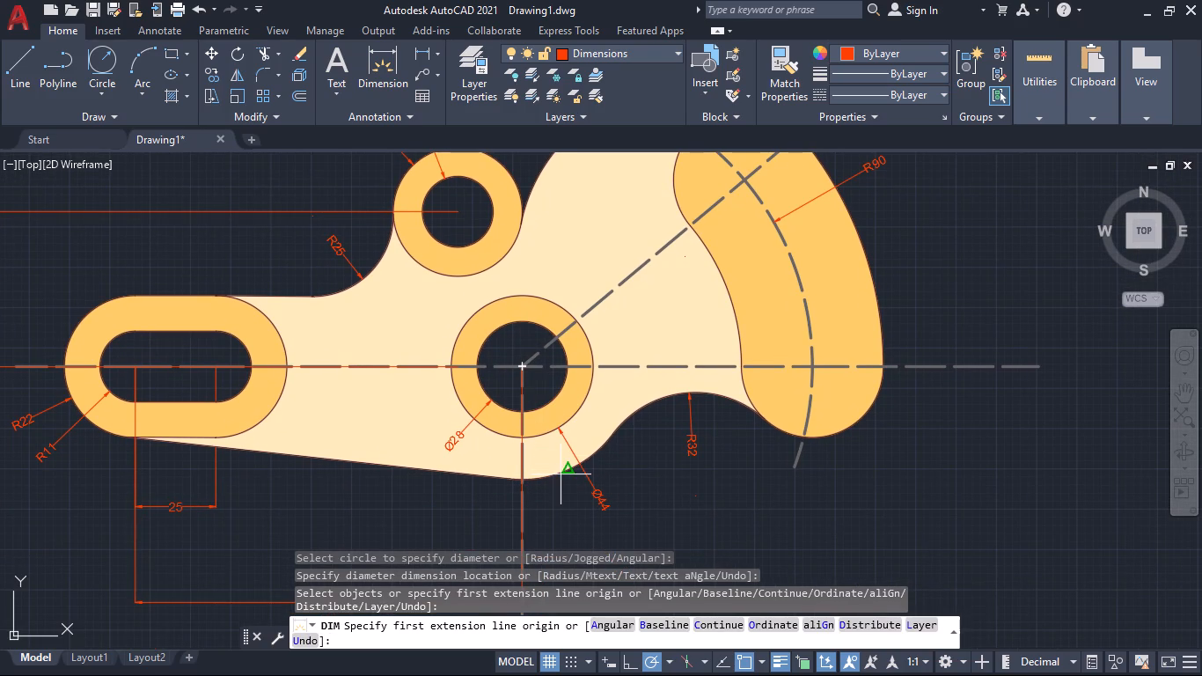
pyautogui.click(594, 452)
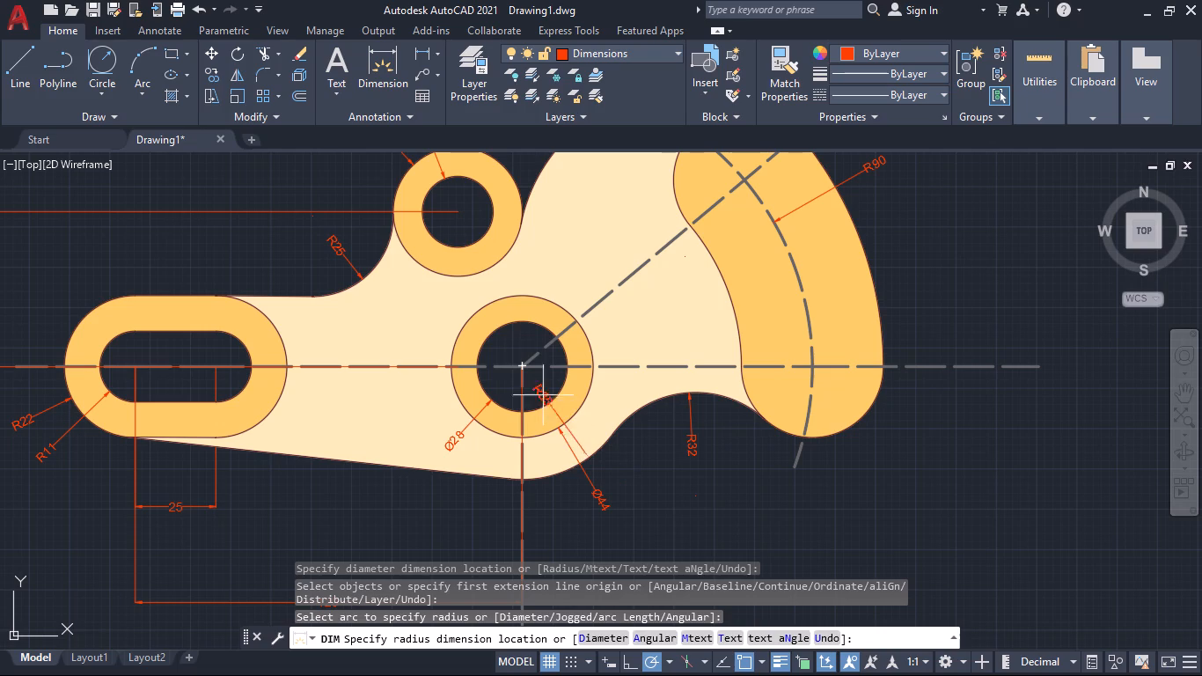
pyautogui.click(630, 480)
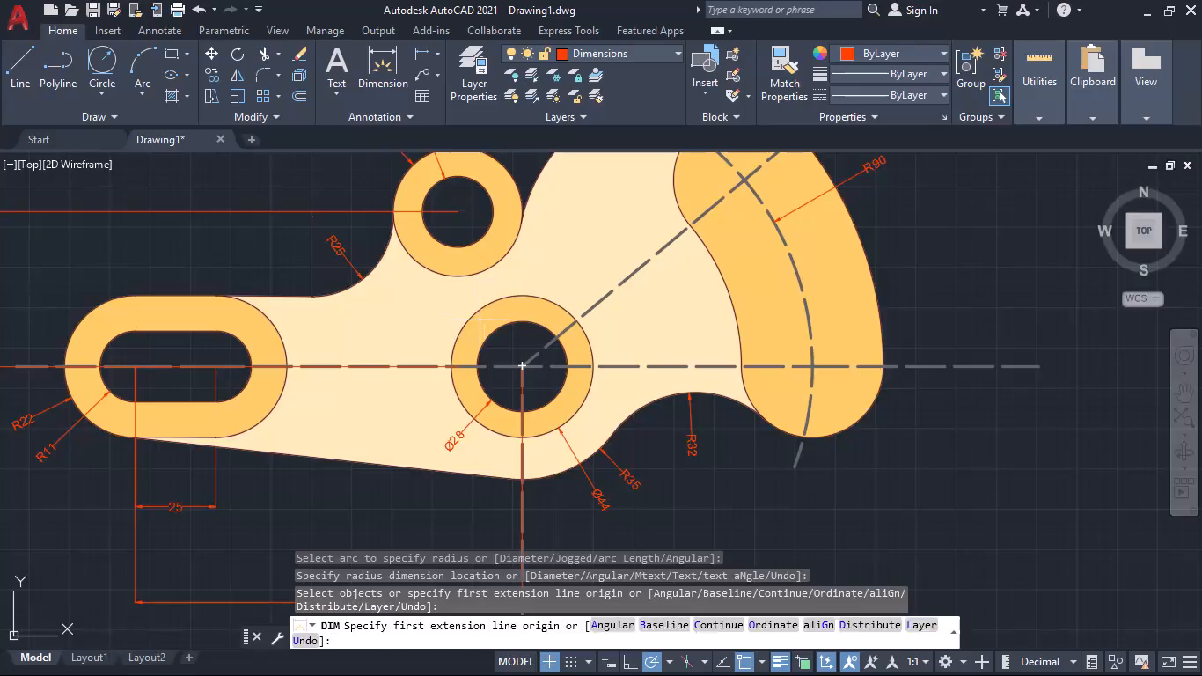
# Add another diameter dimension to the central ring's outer circle, with the text at upper left inside the body.
pyautogui.scroll(4, 491, 333)
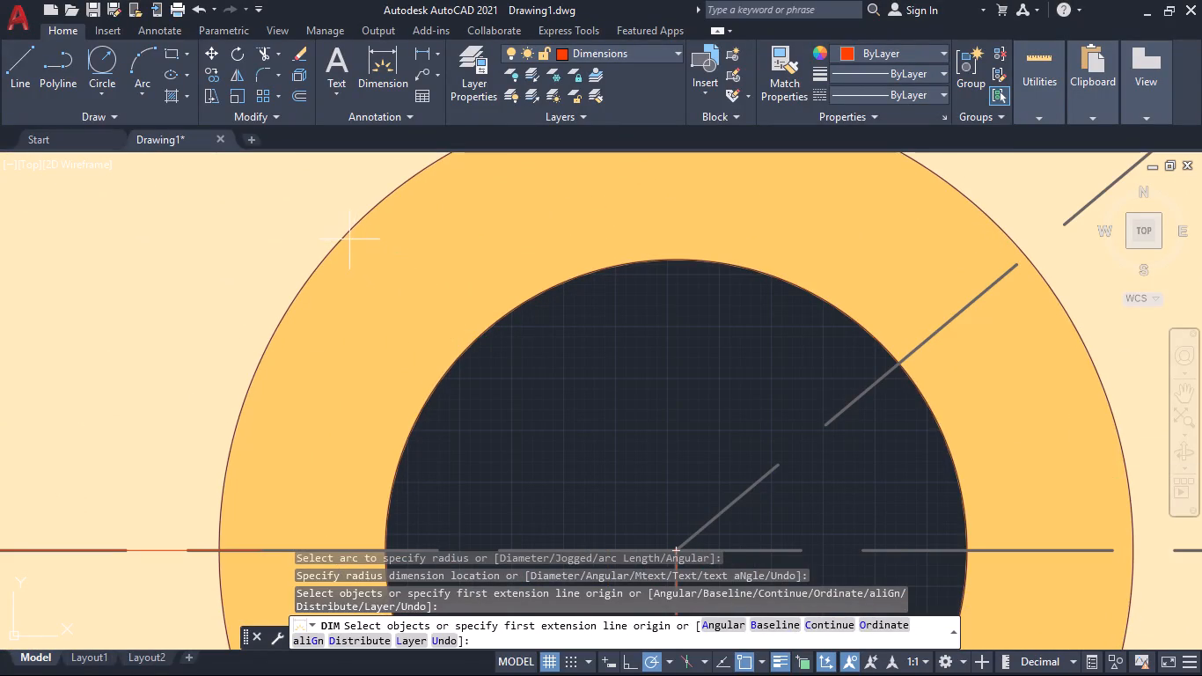
pyautogui.click(347, 237)
pyautogui.moveTo(323, 233); pyautogui.dragTo(348, 246, button='middle')
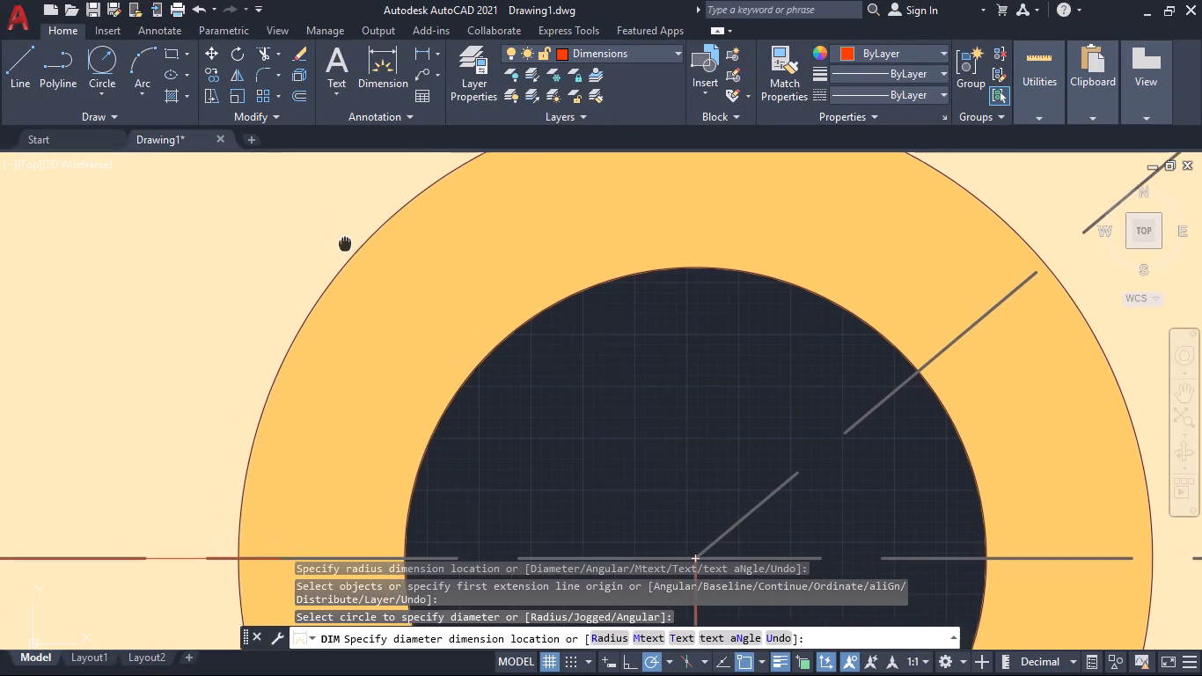
pyautogui.moveTo(348, 246); pyautogui.dragTo(514, 511, button='middle')
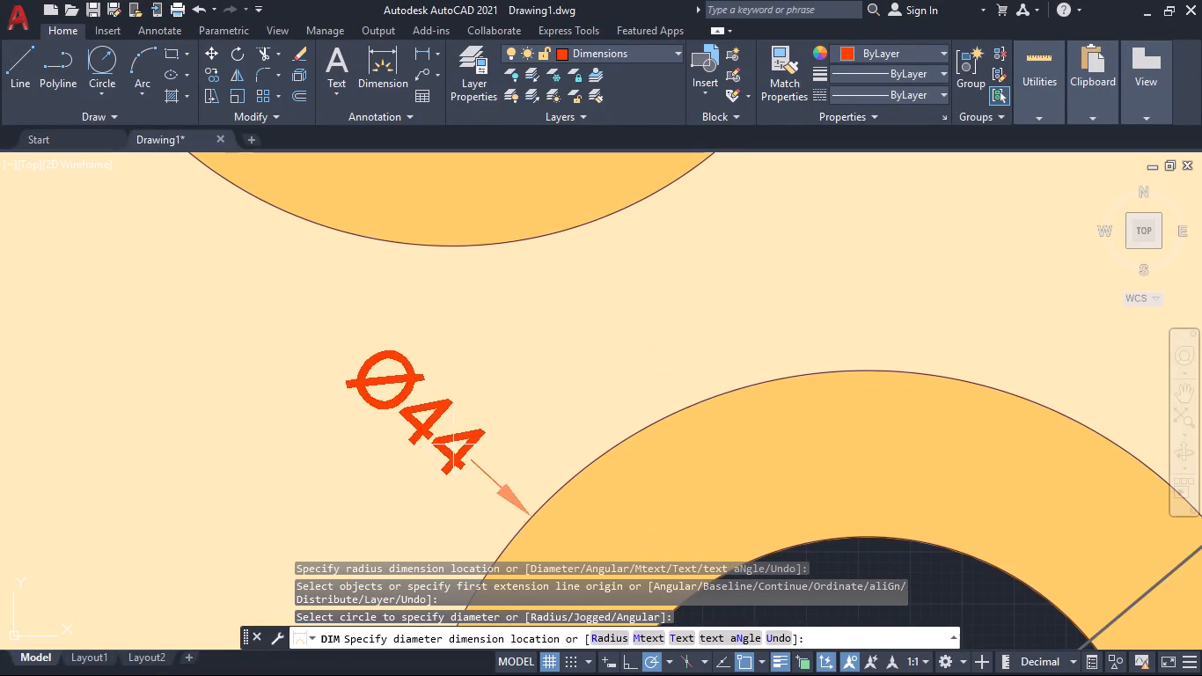
pyautogui.click(270, 437)
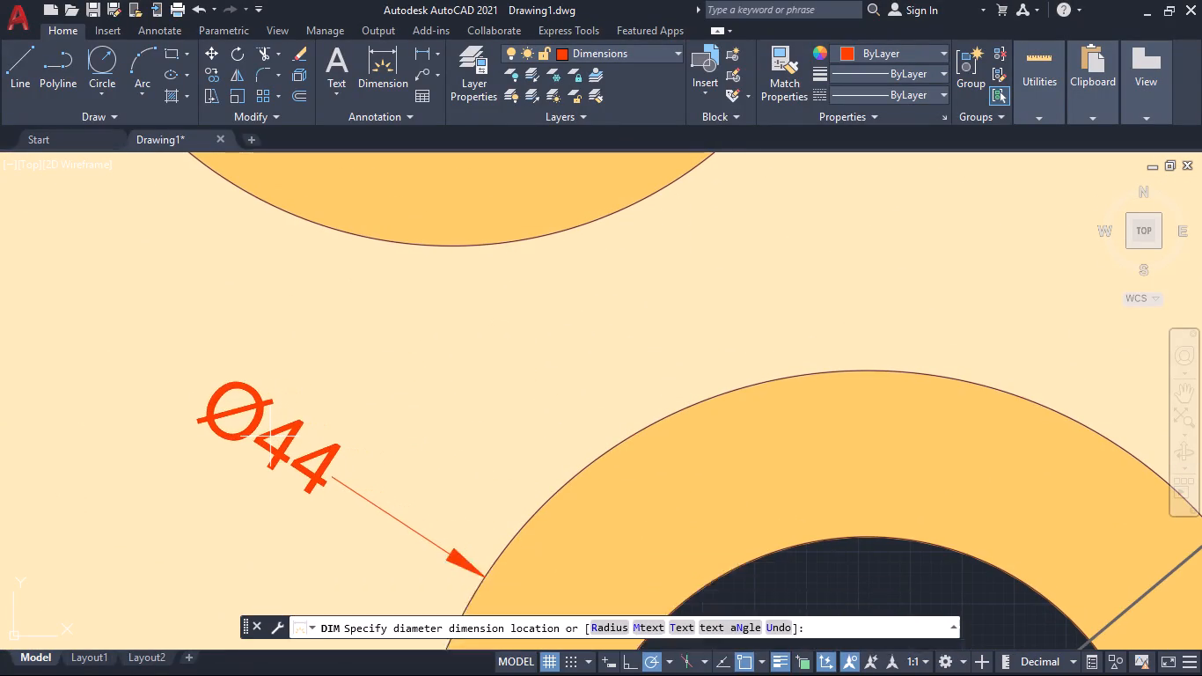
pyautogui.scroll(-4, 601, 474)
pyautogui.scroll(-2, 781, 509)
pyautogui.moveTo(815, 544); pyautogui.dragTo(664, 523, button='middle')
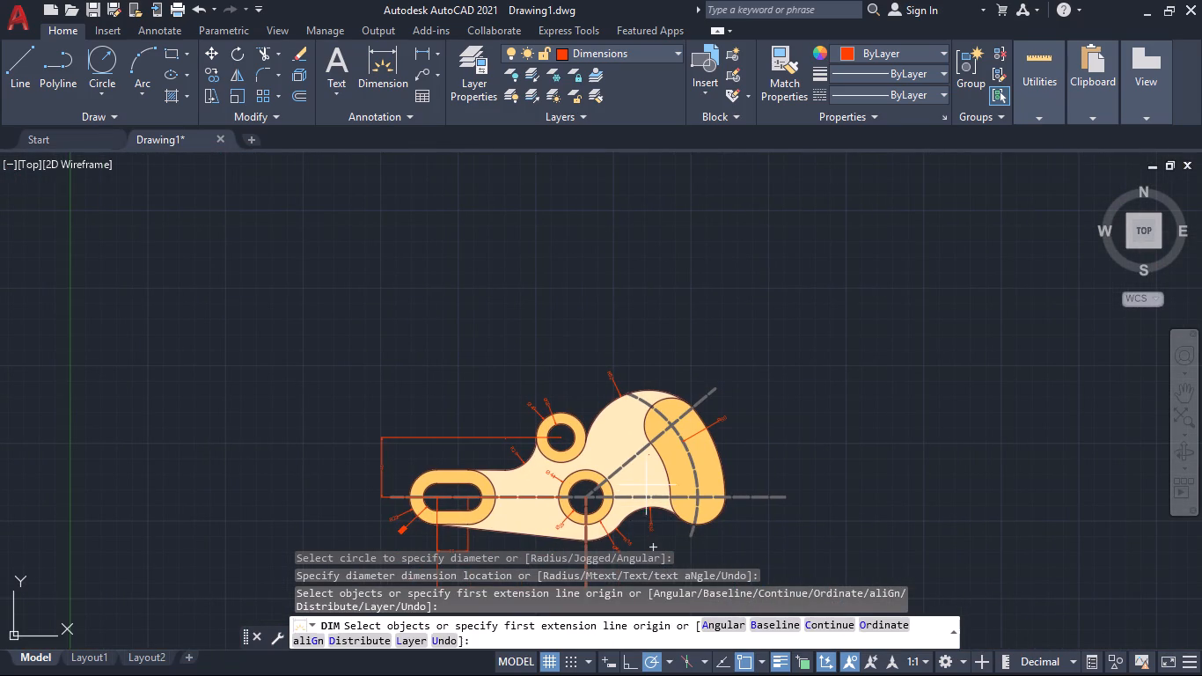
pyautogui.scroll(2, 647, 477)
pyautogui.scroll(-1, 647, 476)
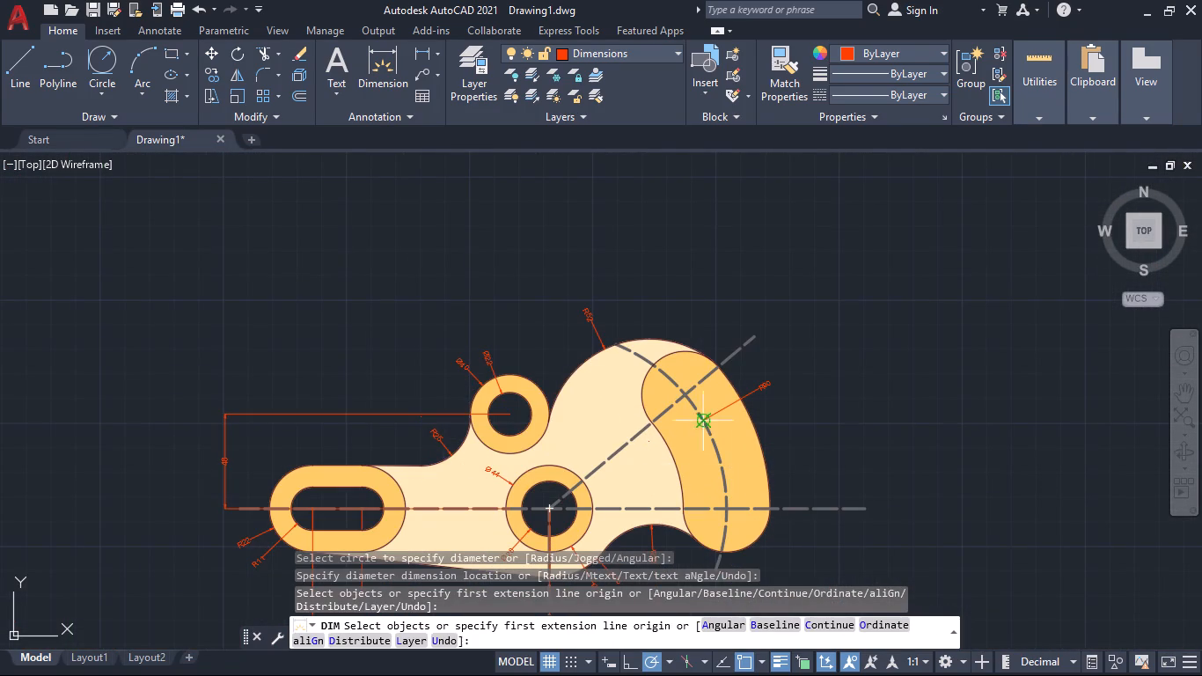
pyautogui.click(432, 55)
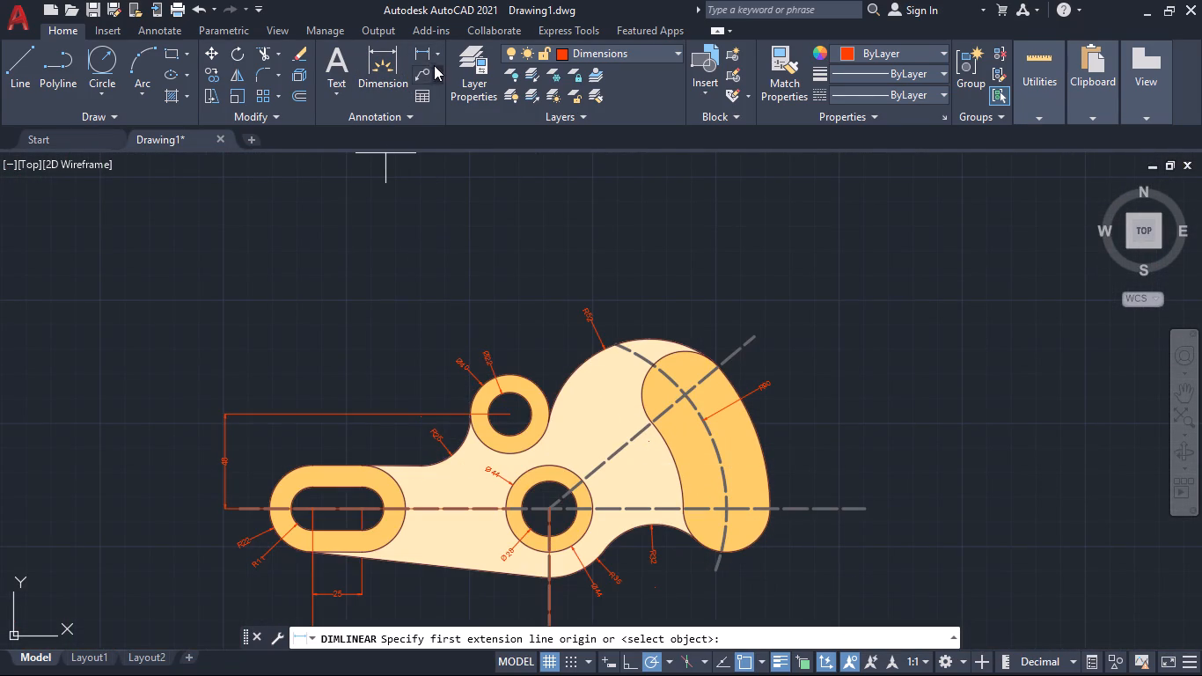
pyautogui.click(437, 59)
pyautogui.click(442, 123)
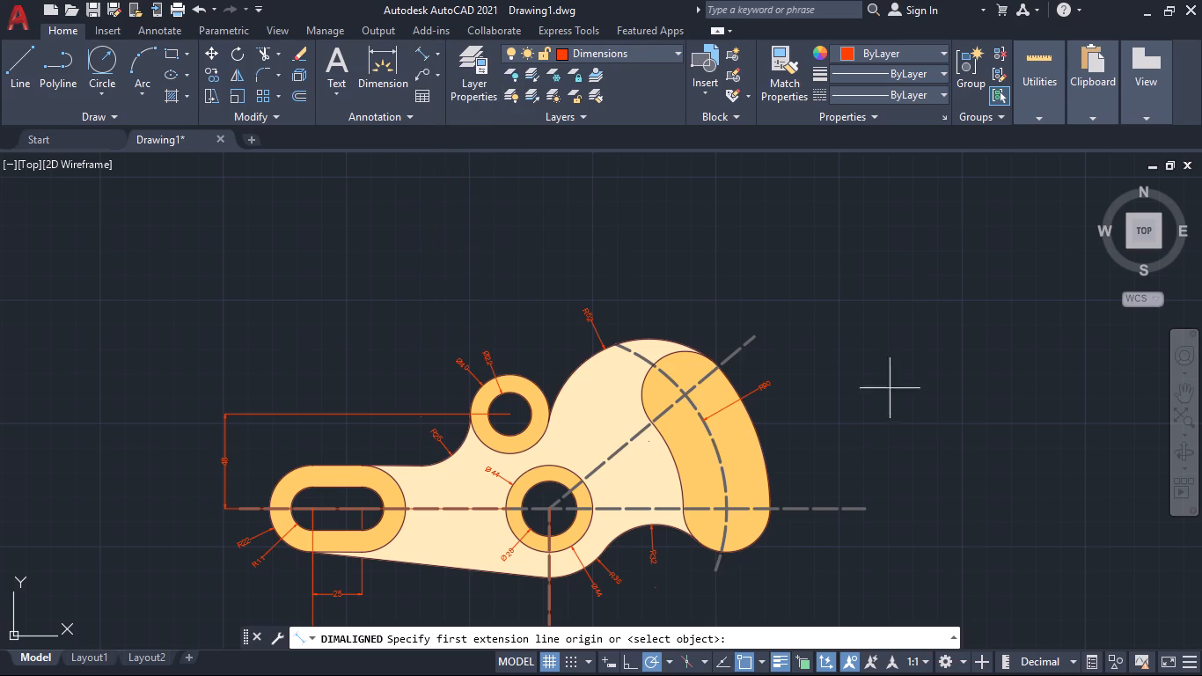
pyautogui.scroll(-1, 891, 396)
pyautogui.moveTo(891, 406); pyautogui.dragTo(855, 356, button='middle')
# Add an angular dimension between the inclined and horizontal centerlines, with its arc outside the curved pad.
pyautogui.click(438, 50)
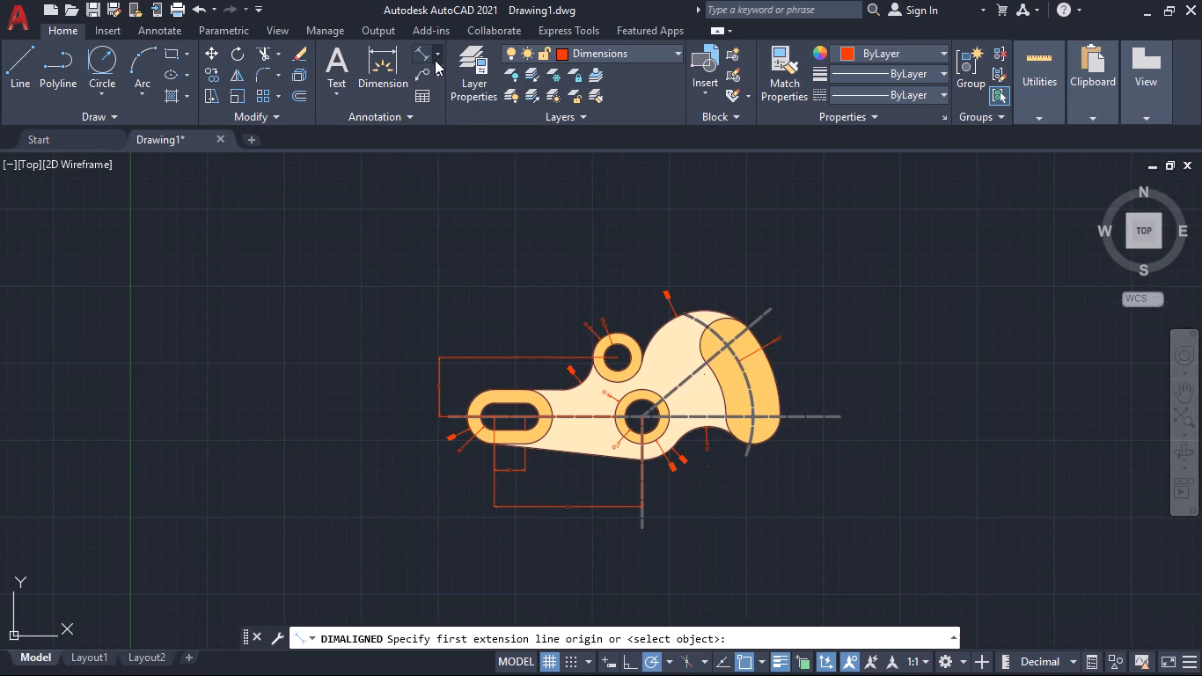
pyautogui.click(445, 158)
pyautogui.scroll(3, 685, 399)
pyautogui.click(602, 386)
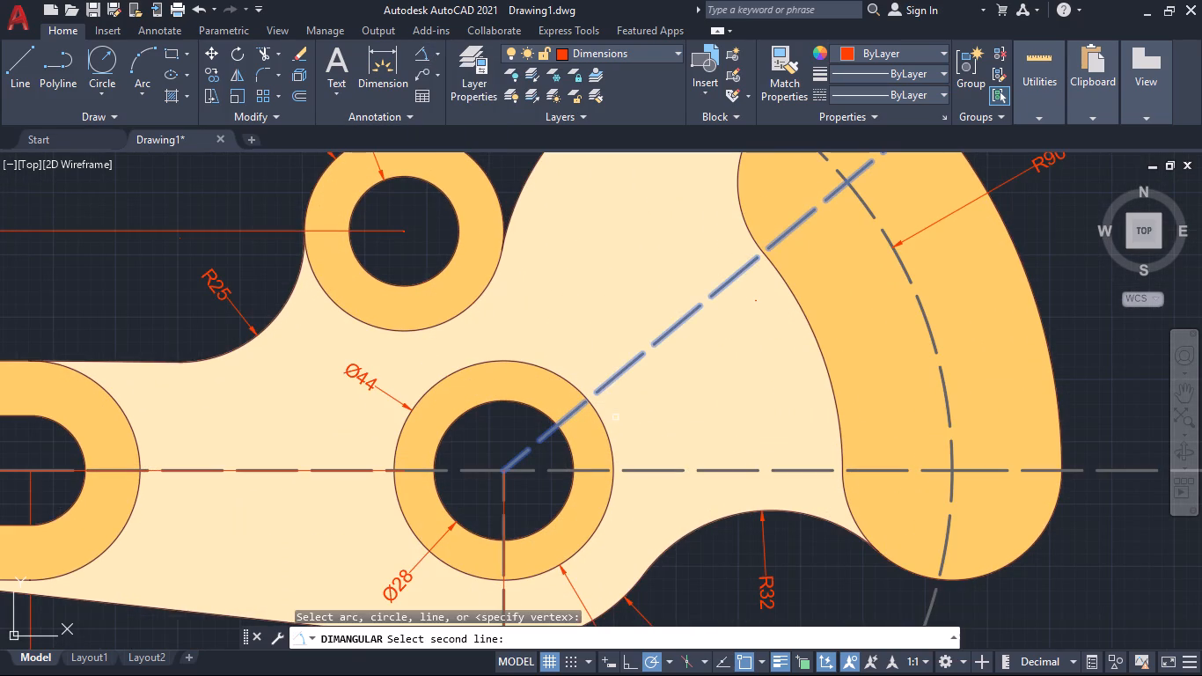
pyautogui.click(634, 467)
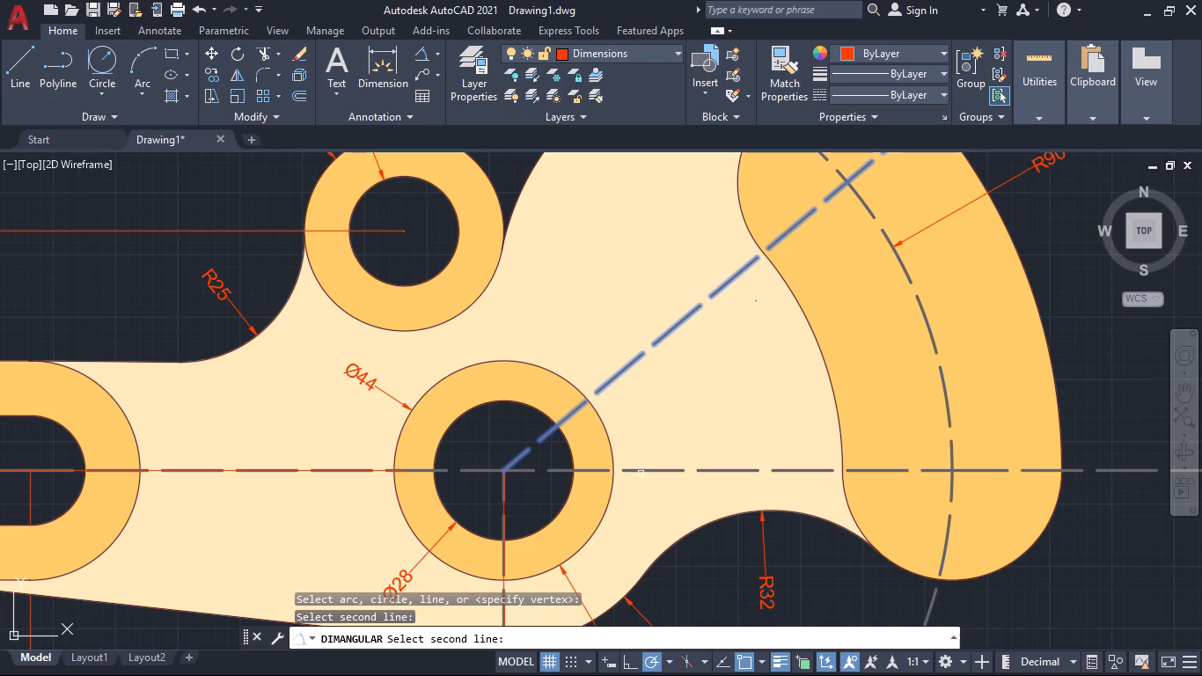
pyautogui.click(641, 474)
pyautogui.click(641, 472)
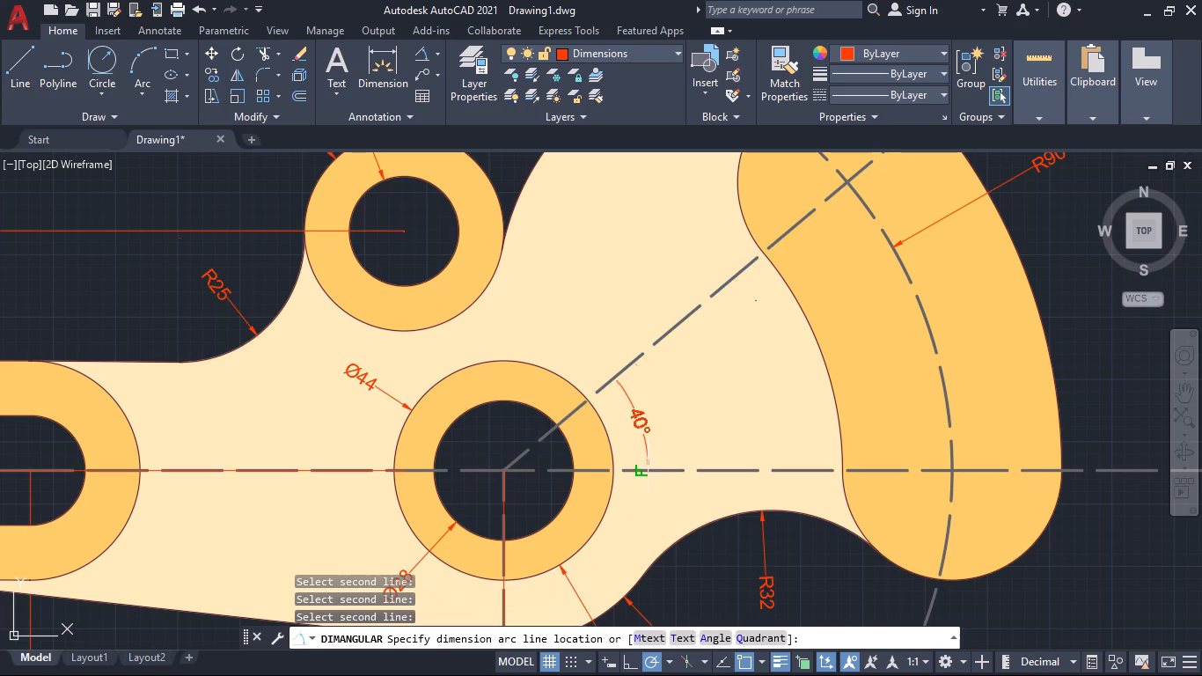
pyautogui.scroll(-3, 870, 414)
pyautogui.click(949, 408)
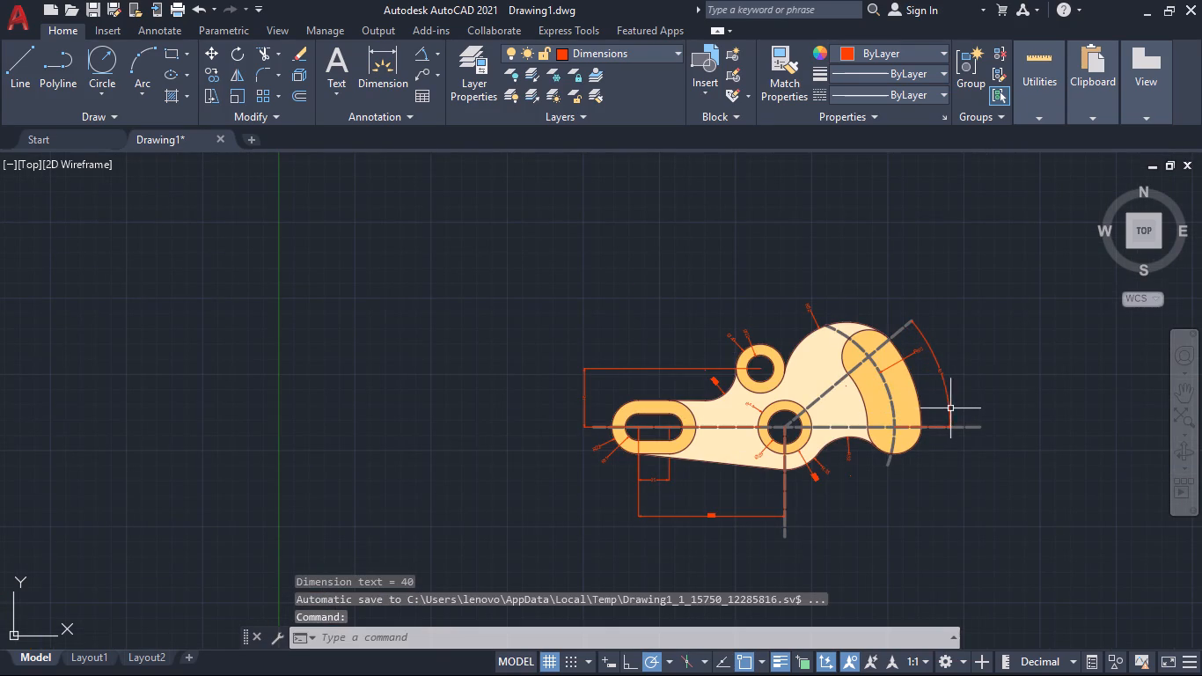
# Move the angular dimension's arc farther outward from the curved pad.
pyautogui.moveTo(958, 471); pyautogui.dragTo(862, 535, button='middle')
pyautogui.scroll(2, 858, 503)
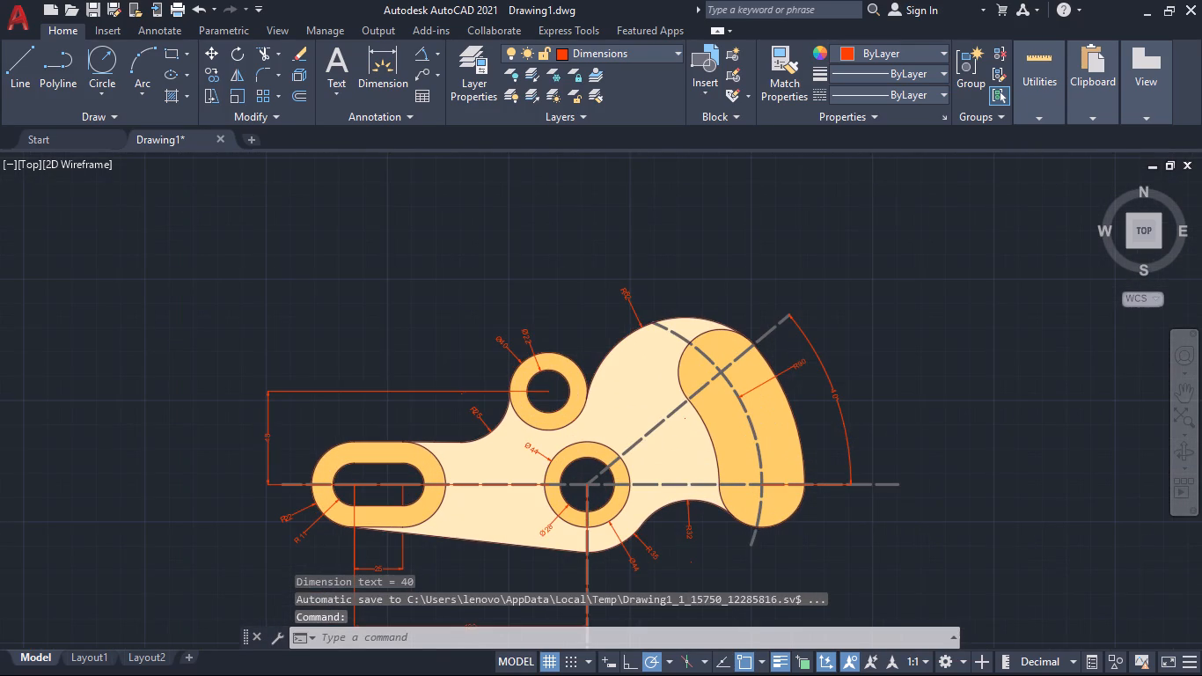
pyautogui.scroll(1, 858, 503)
pyautogui.scroll(-1, 858, 503)
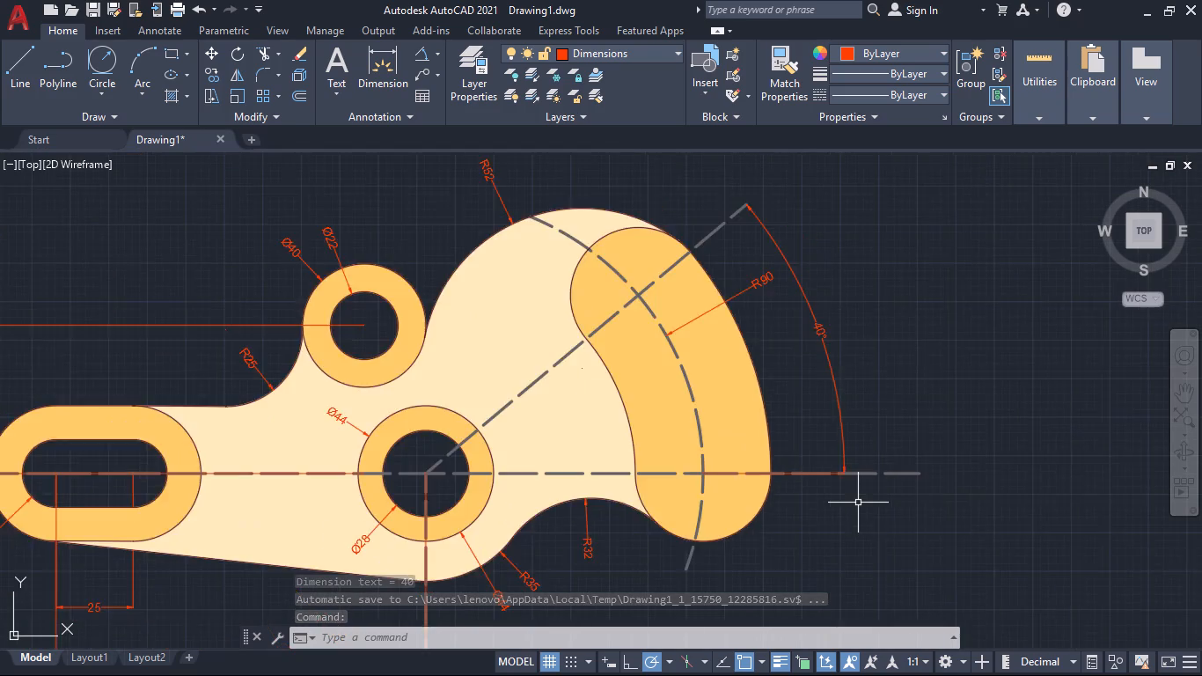
pyautogui.scroll(-1, 858, 503)
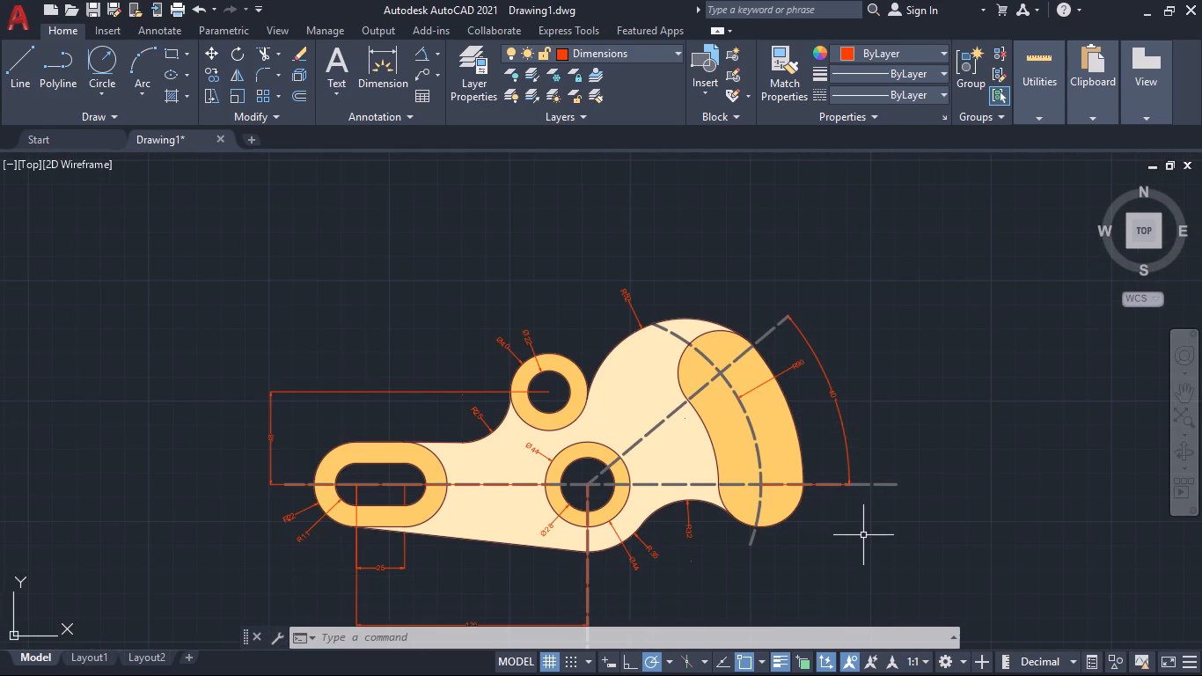
pyautogui.moveTo(863, 535); pyautogui.dragTo(707, 579, button='middle')
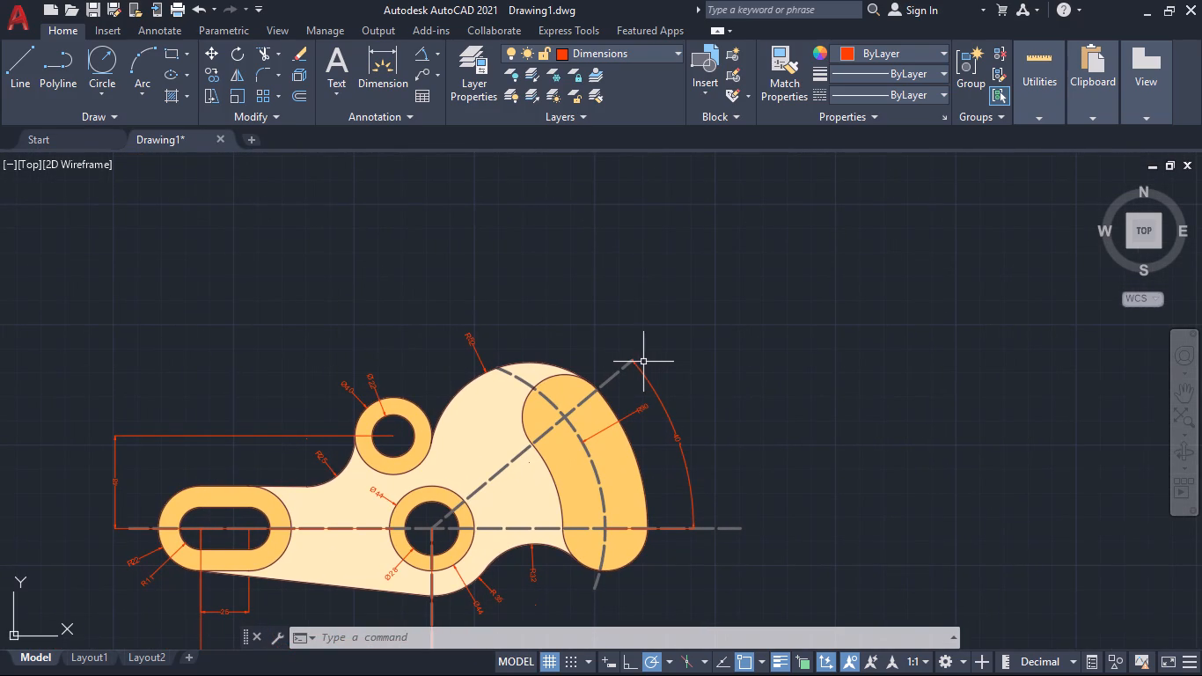
pyautogui.click(678, 438)
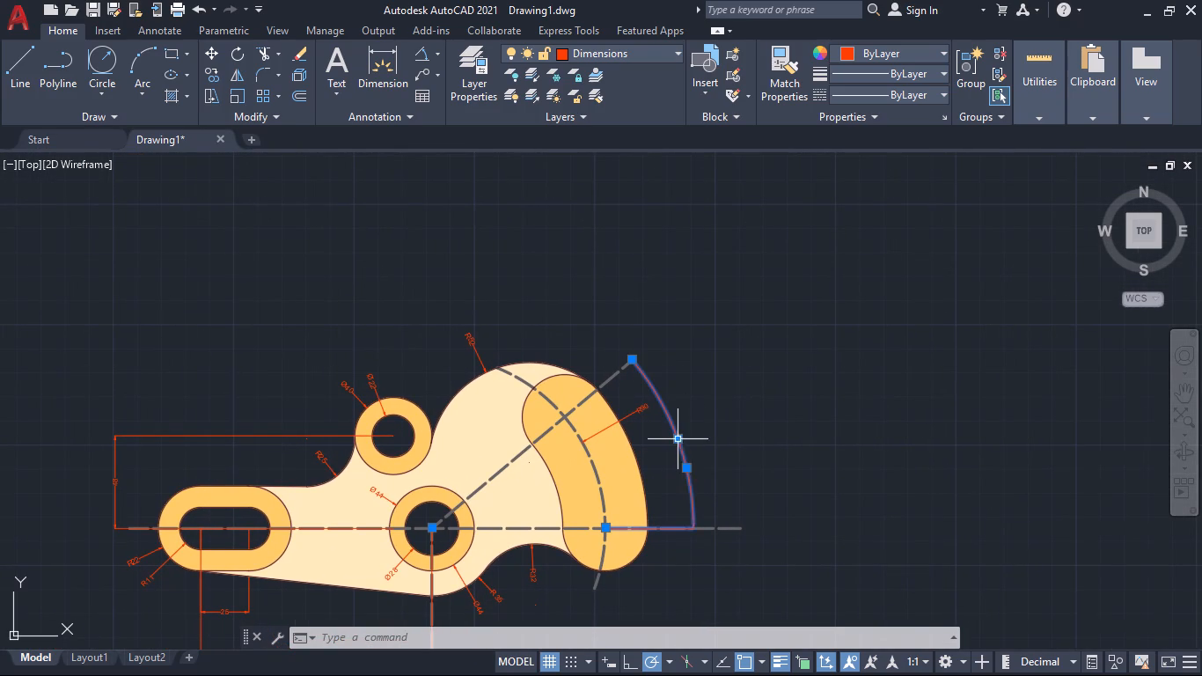
pyautogui.click(678, 442)
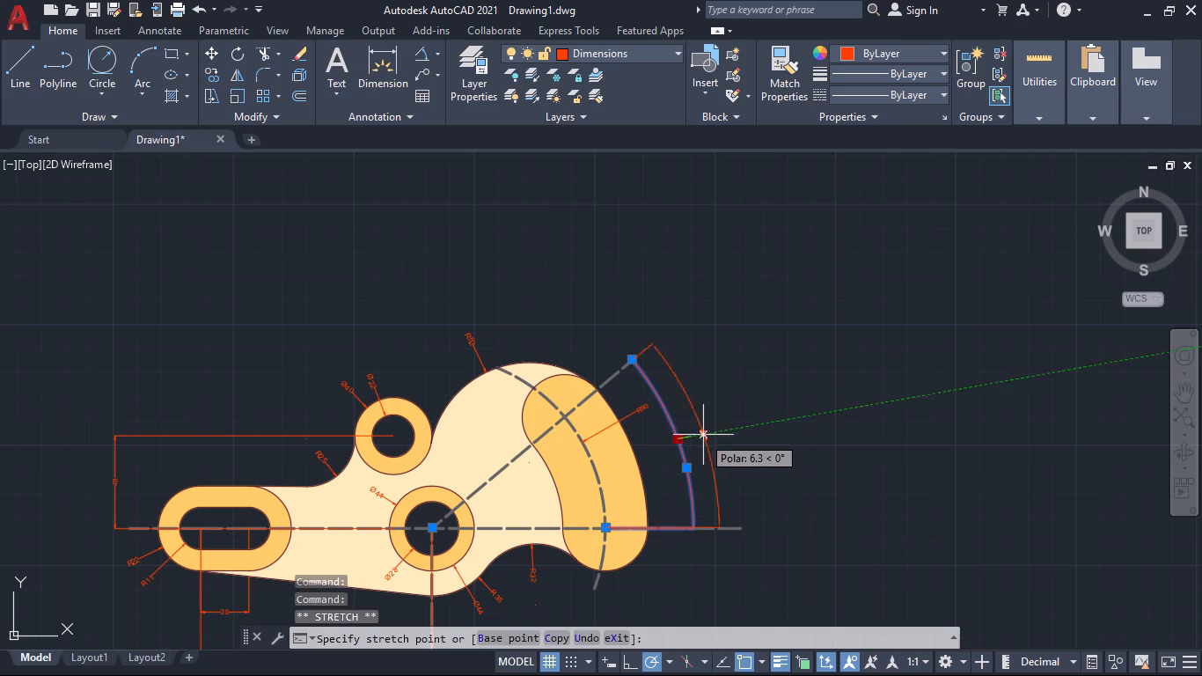
pyautogui.click(729, 421)
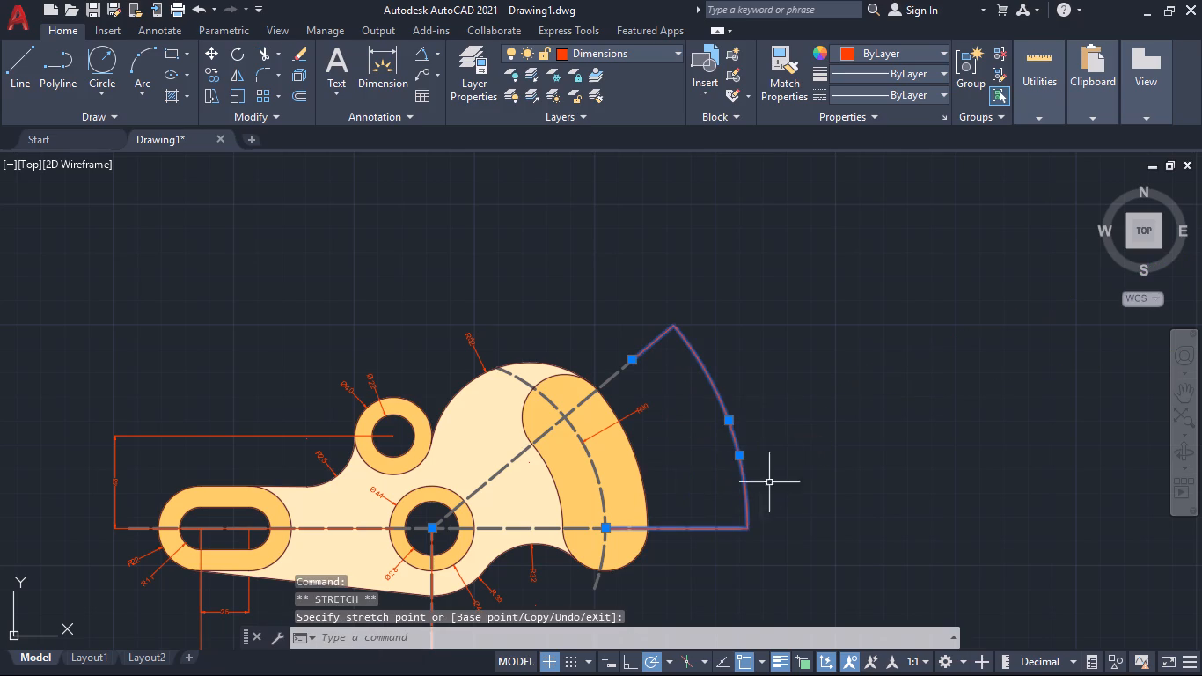
# Move the R90 dimension's text farther outward, between the curved pad and the angular dimension arc.
pyautogui.moveTo(669, 457); pyautogui.dragTo(695, 513, button='middle')
pyautogui.scroll(2, 668, 486)
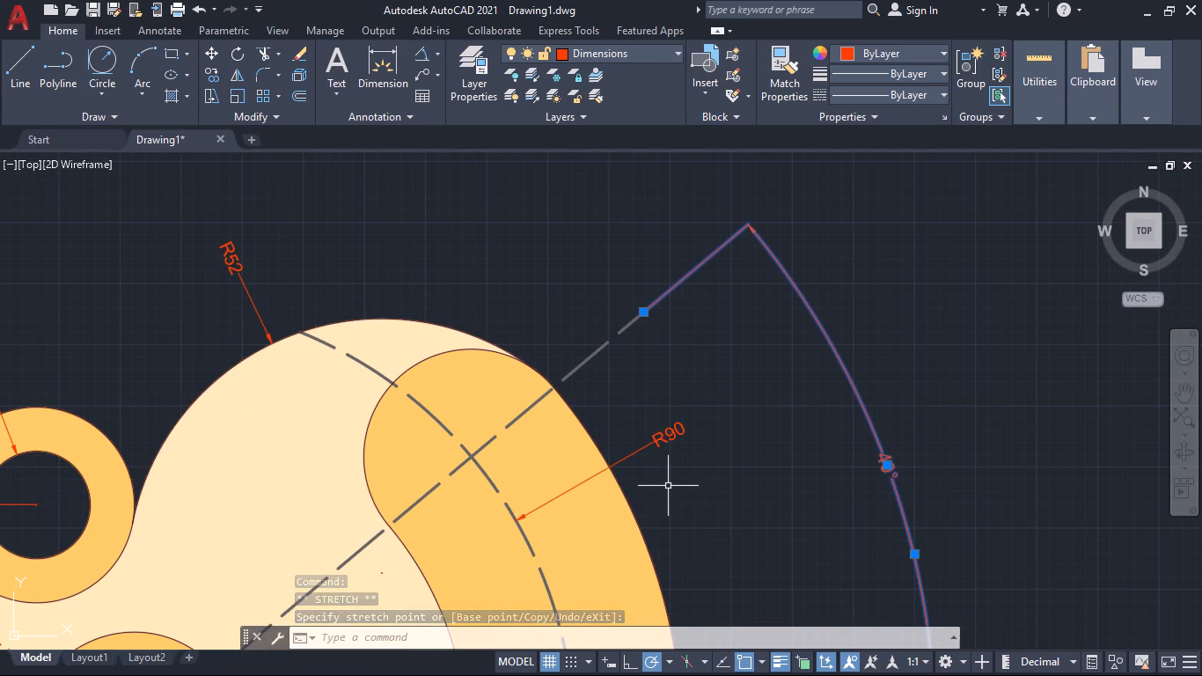
pyautogui.click(675, 437)
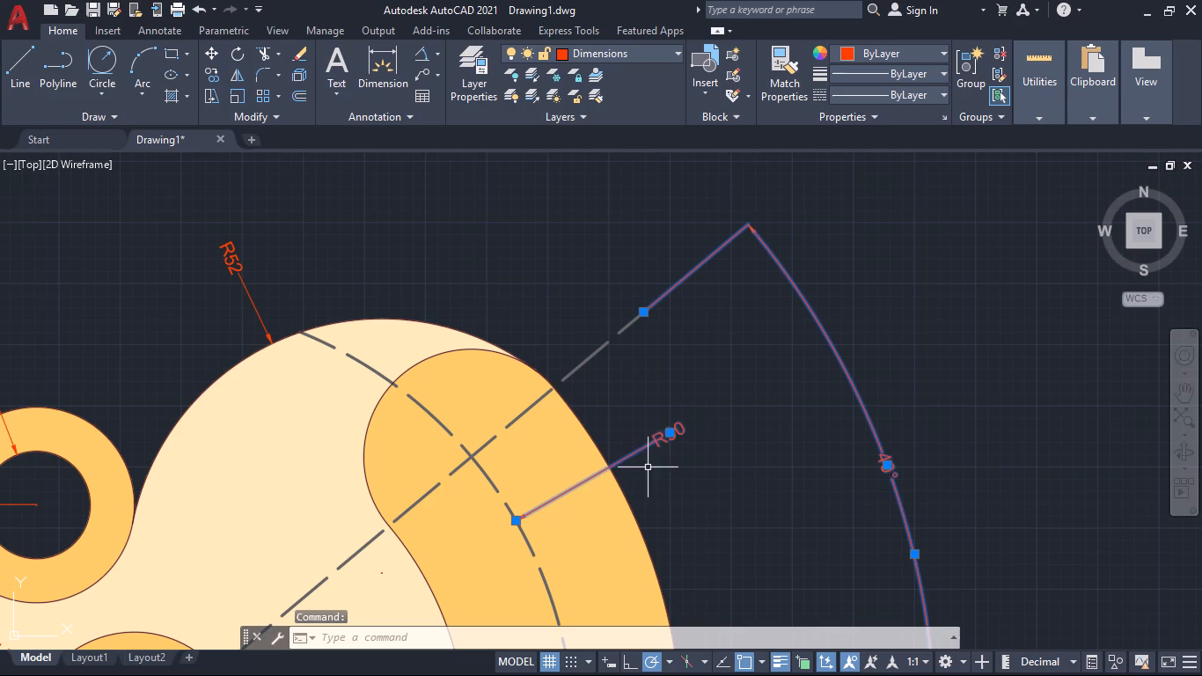
pyautogui.click(672, 436)
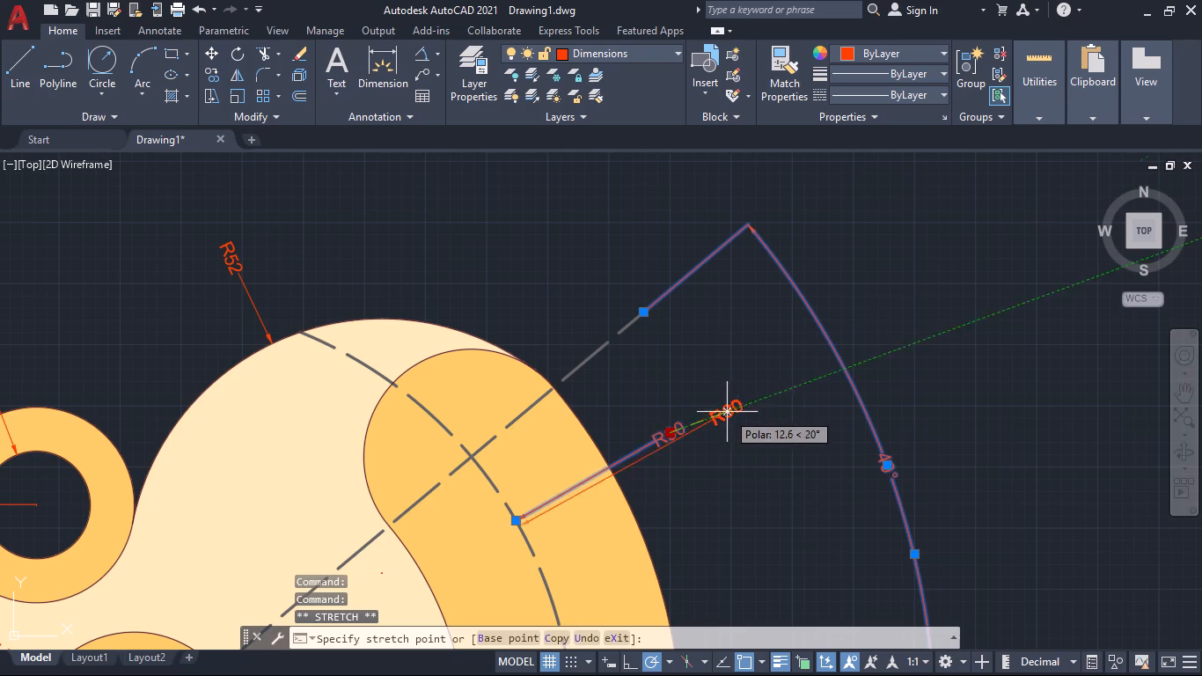
pyautogui.scroll(-2, 742, 485)
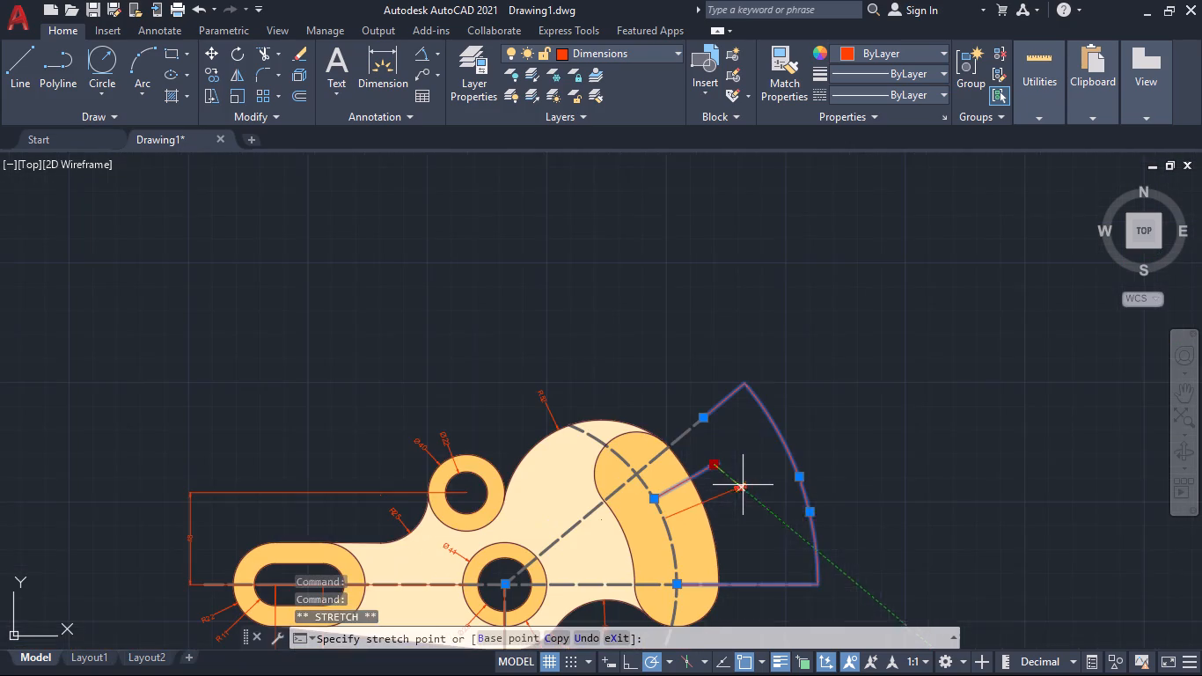
pyautogui.click(741, 480)
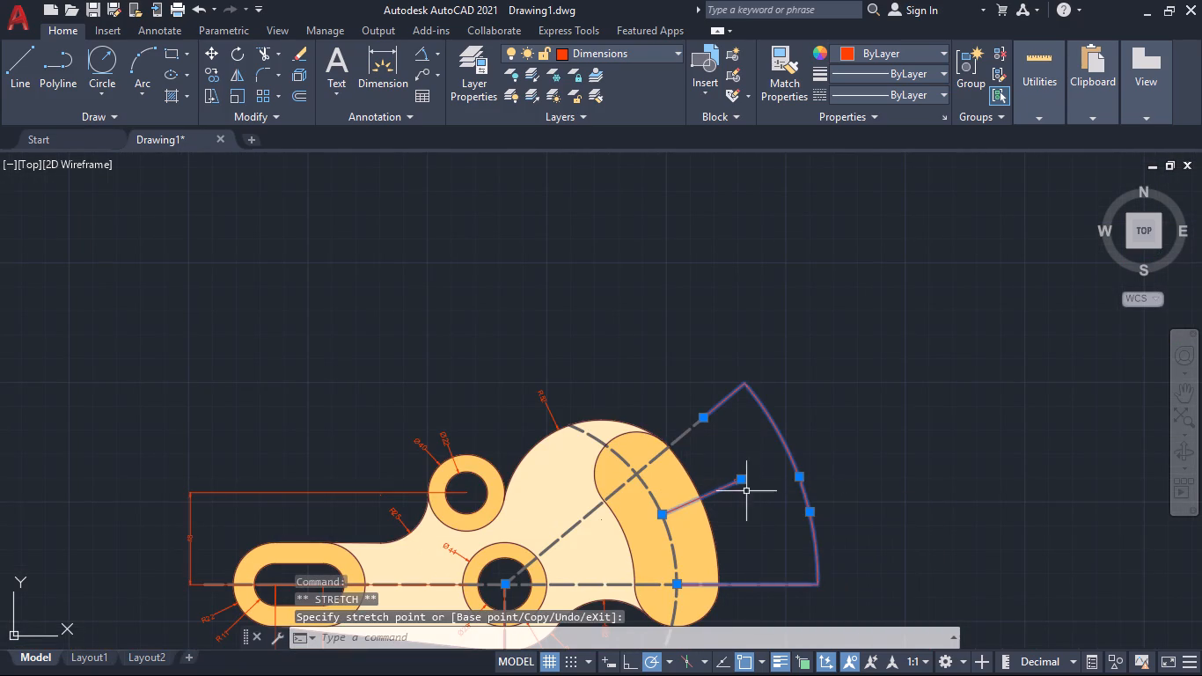
pyautogui.press('Escape')
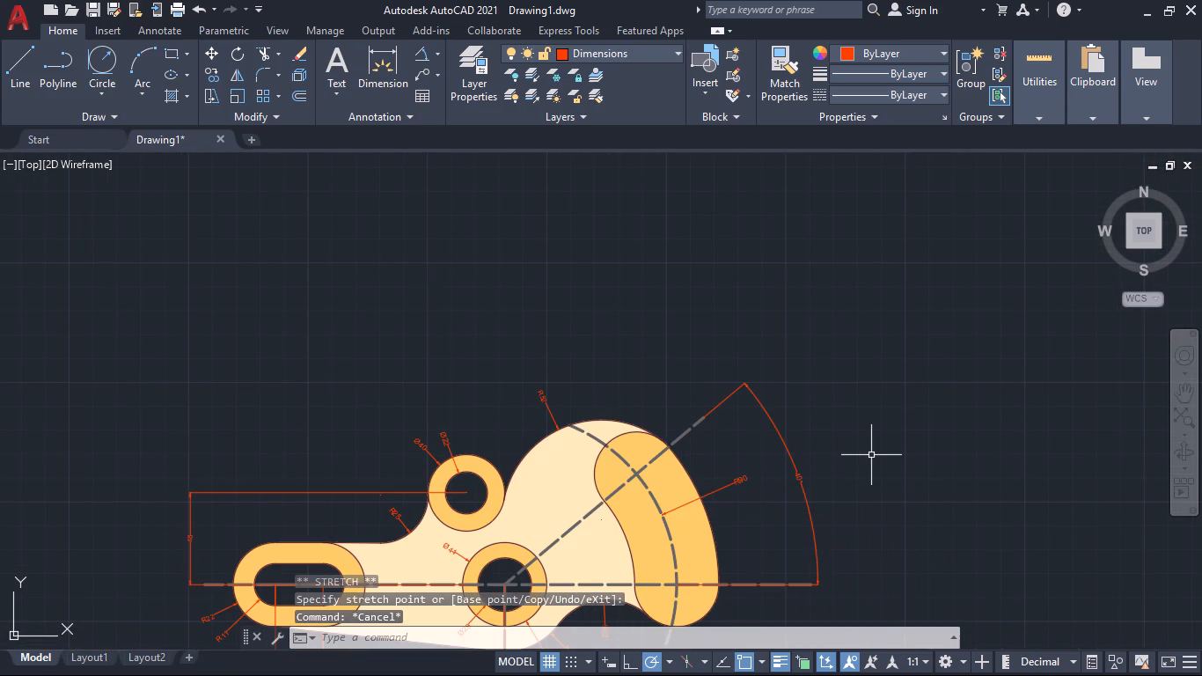
# Delete the duplicate Ø44 diameter dimension whose text lies outside the part, below the central ring.
pyautogui.moveTo(754, 450); pyautogui.dragTo(737, 310, button='middle')
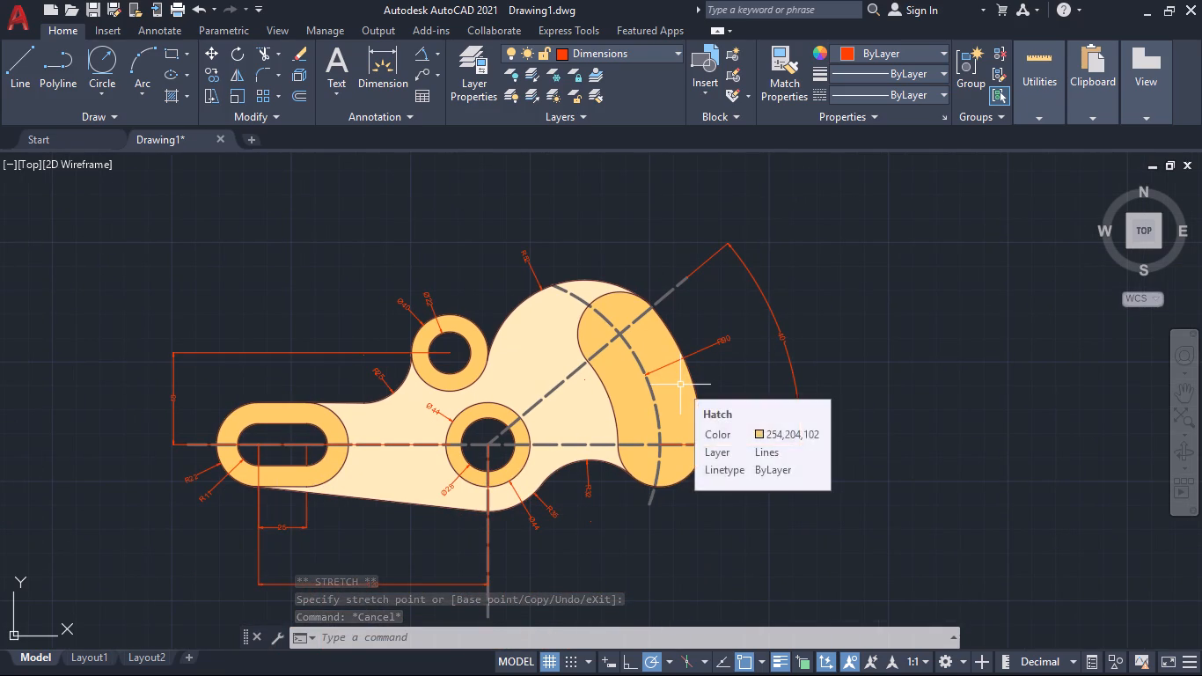
pyautogui.moveTo(699, 521); pyautogui.dragTo(758, 502, button='middle')
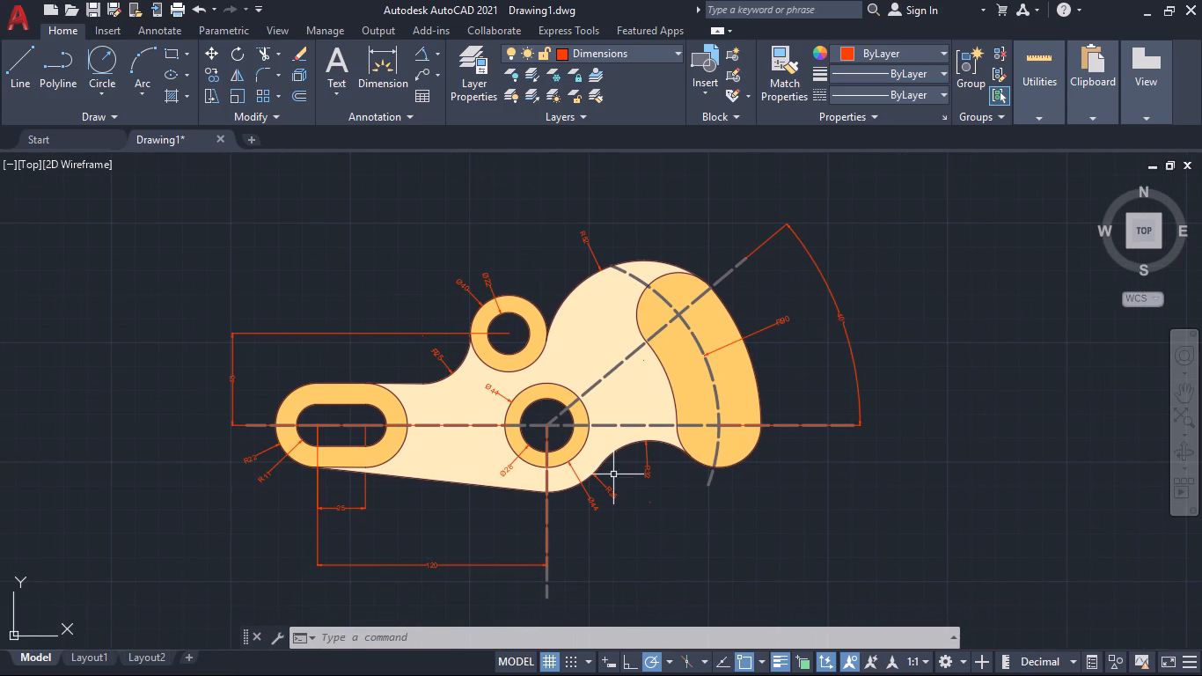
pyautogui.scroll(2, 613, 474)
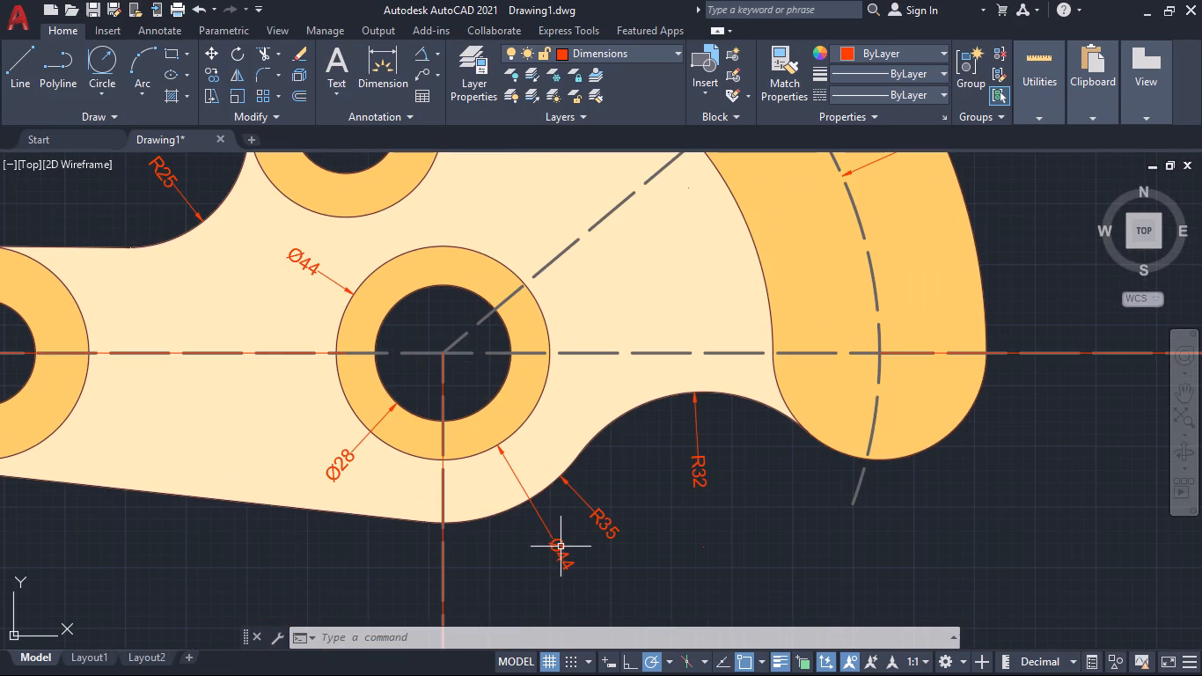
pyautogui.click(559, 547)
pyautogui.press('Delete')
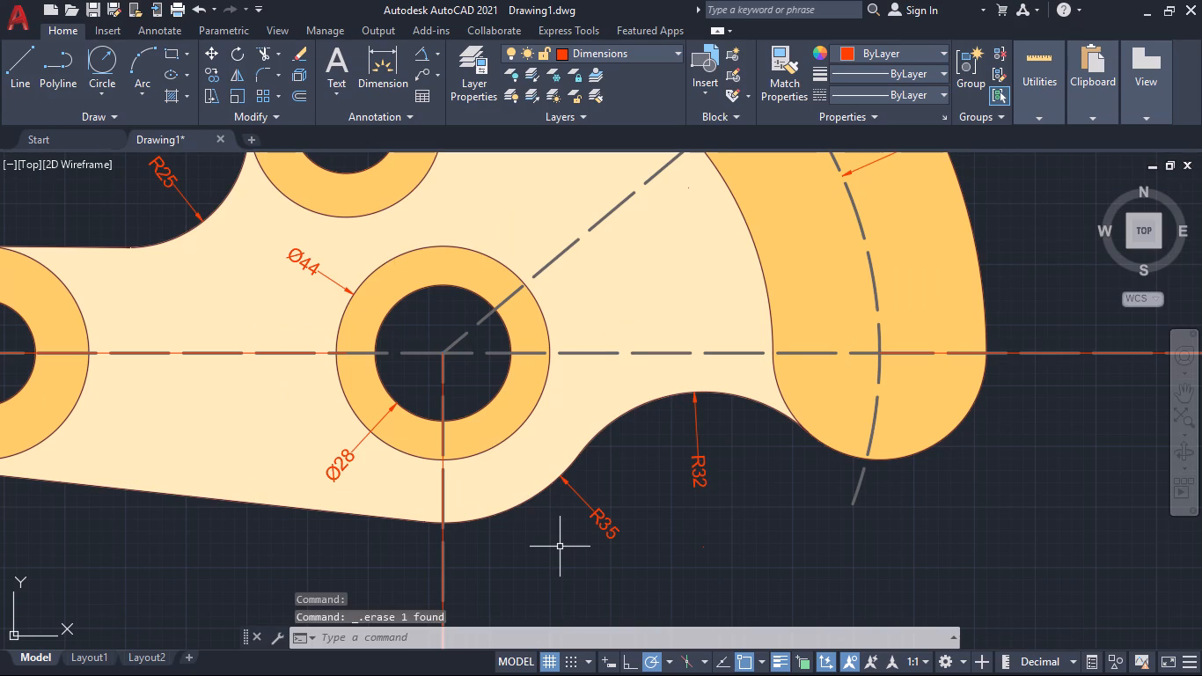
# Add a multiline text note reading "Tangent Line" below the part's sloping lower edge, between the slot and the central ring.
pyautogui.moveTo(188, 574); pyautogui.dragTo(583, 504, button='middle')
pyautogui.scroll(-1, 548, 504)
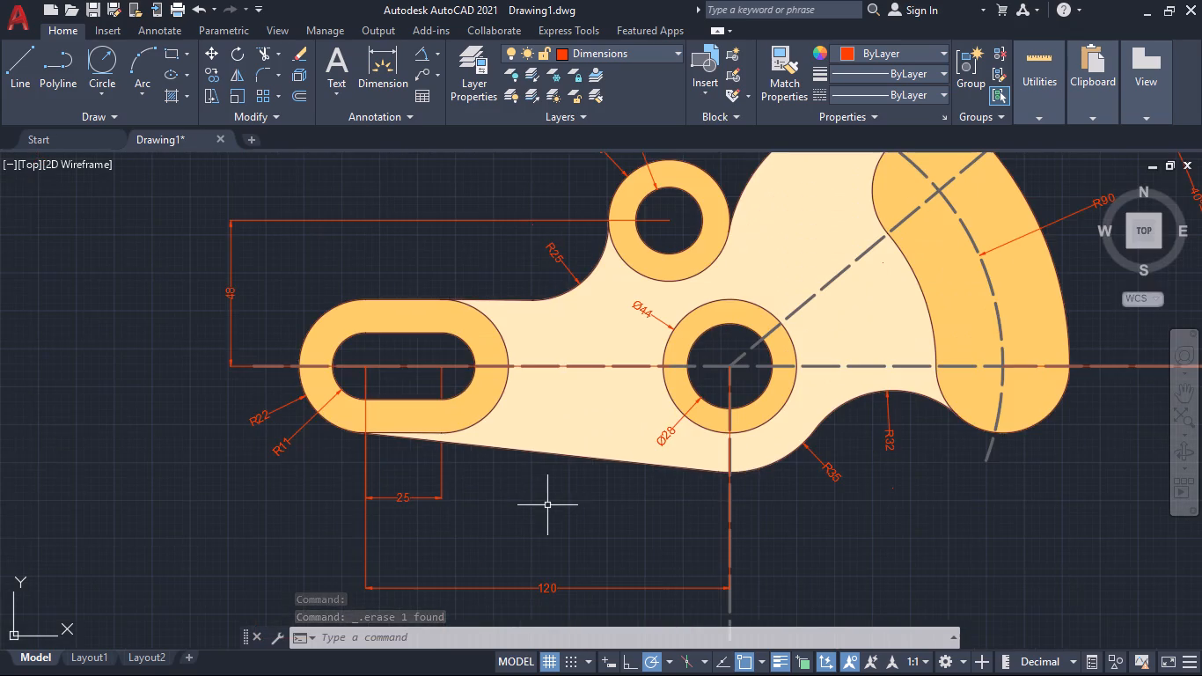
pyautogui.moveTo(547, 507); pyautogui.dragTo(487, 501, button='middle')
pyautogui.moveTo(487, 501); pyautogui.dragTo(534, 525, button='middle')
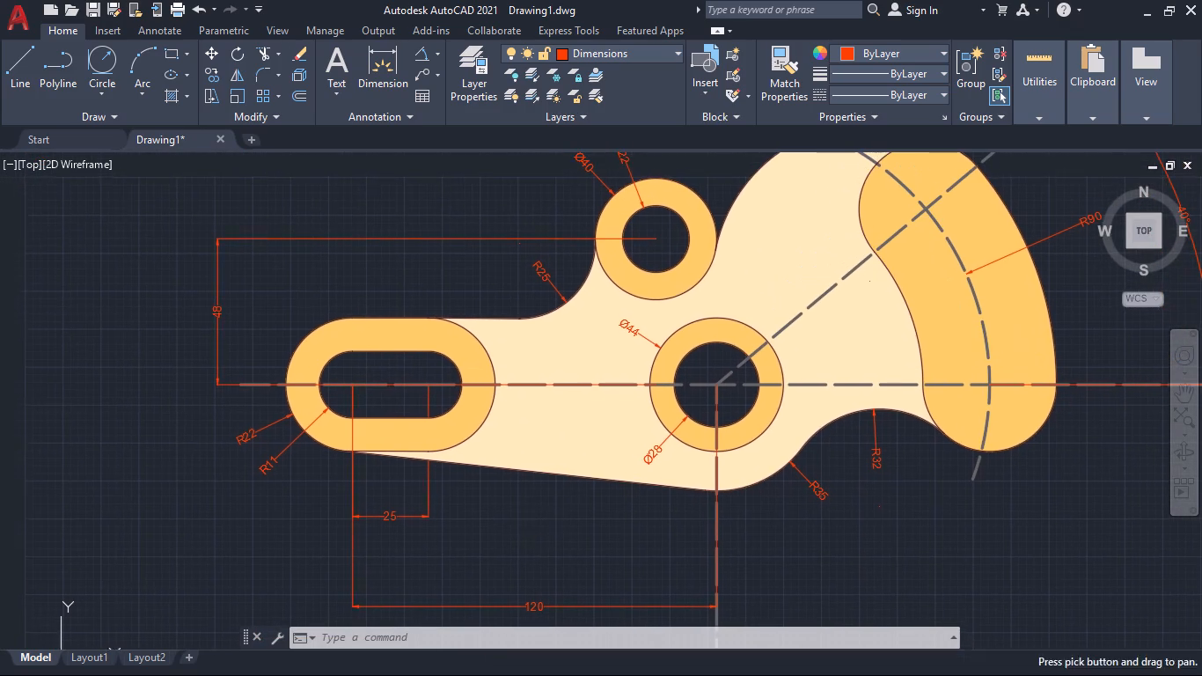
pyautogui.scroll(2, 524, 518)
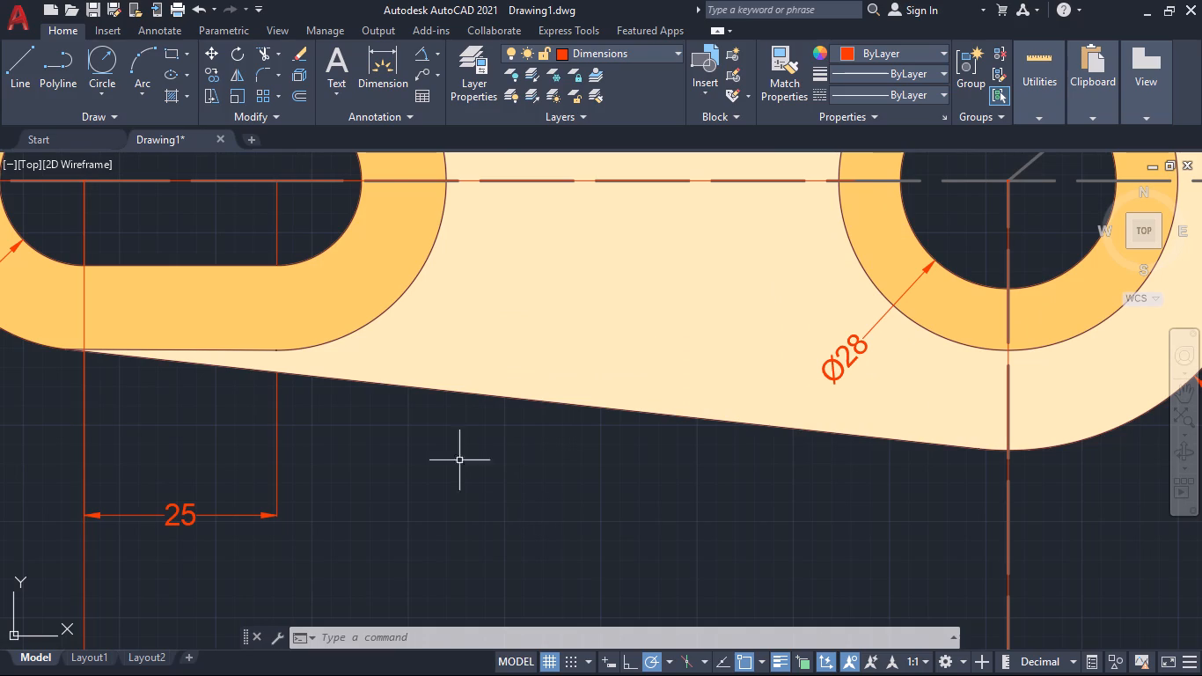
pyautogui.click(345, 66)
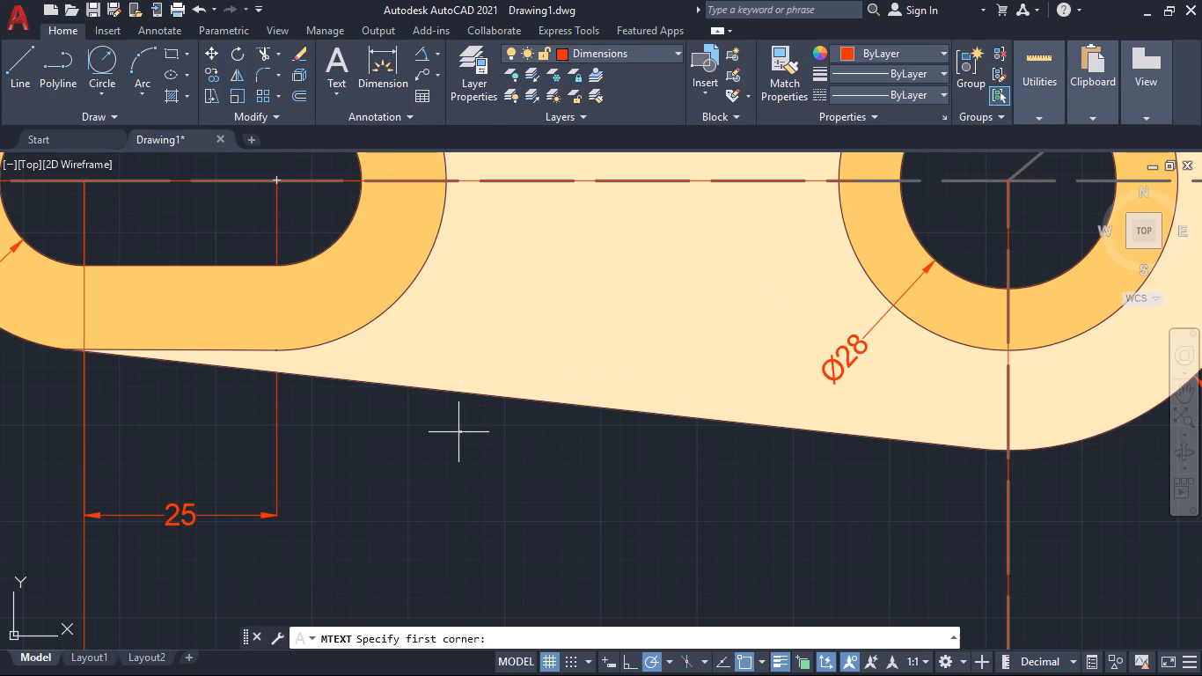
pyautogui.click(441, 452)
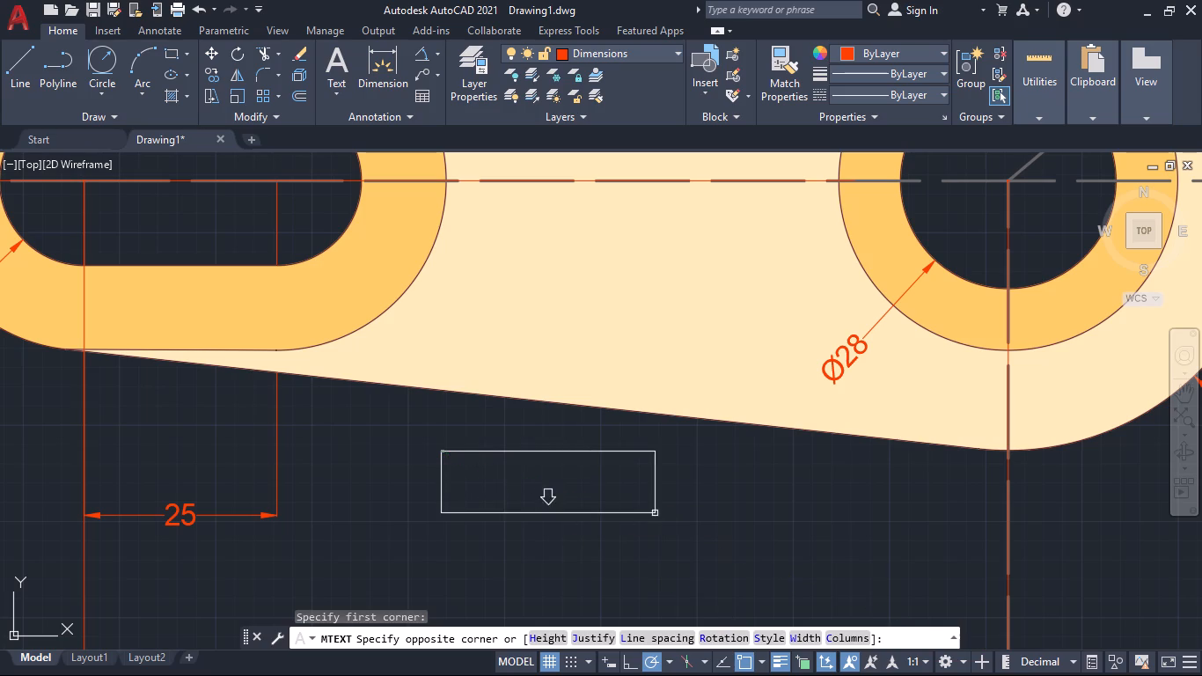
pyautogui.click(751, 485)
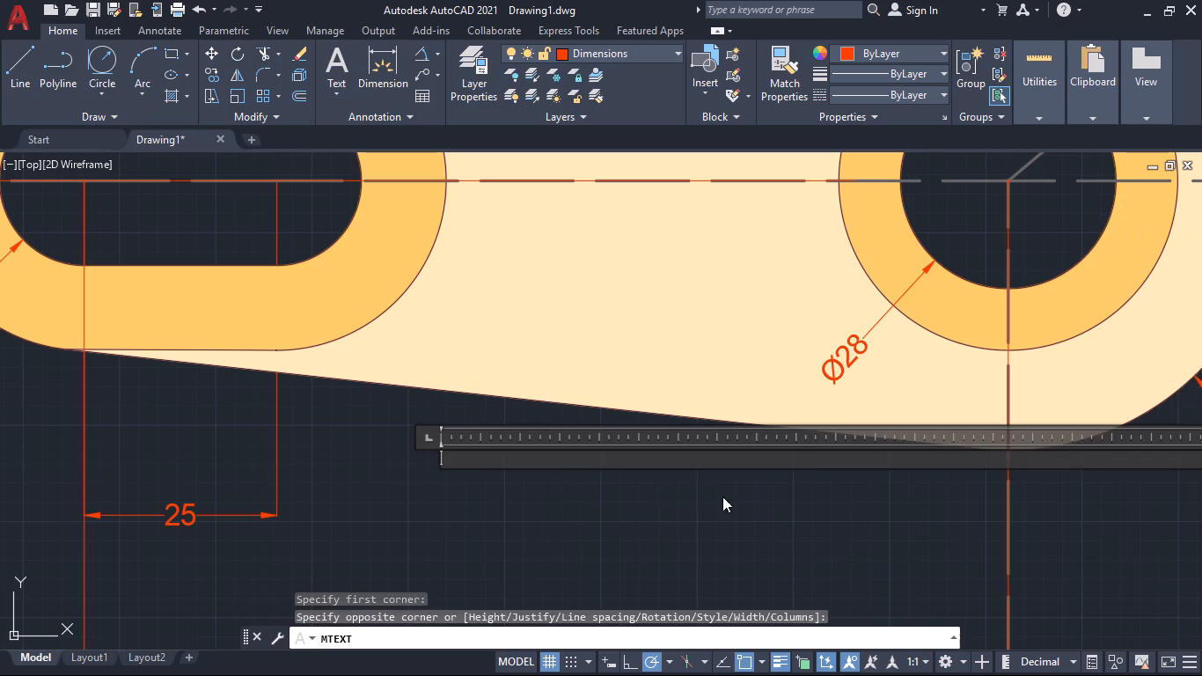
pyautogui.hotkey('shift', 't')
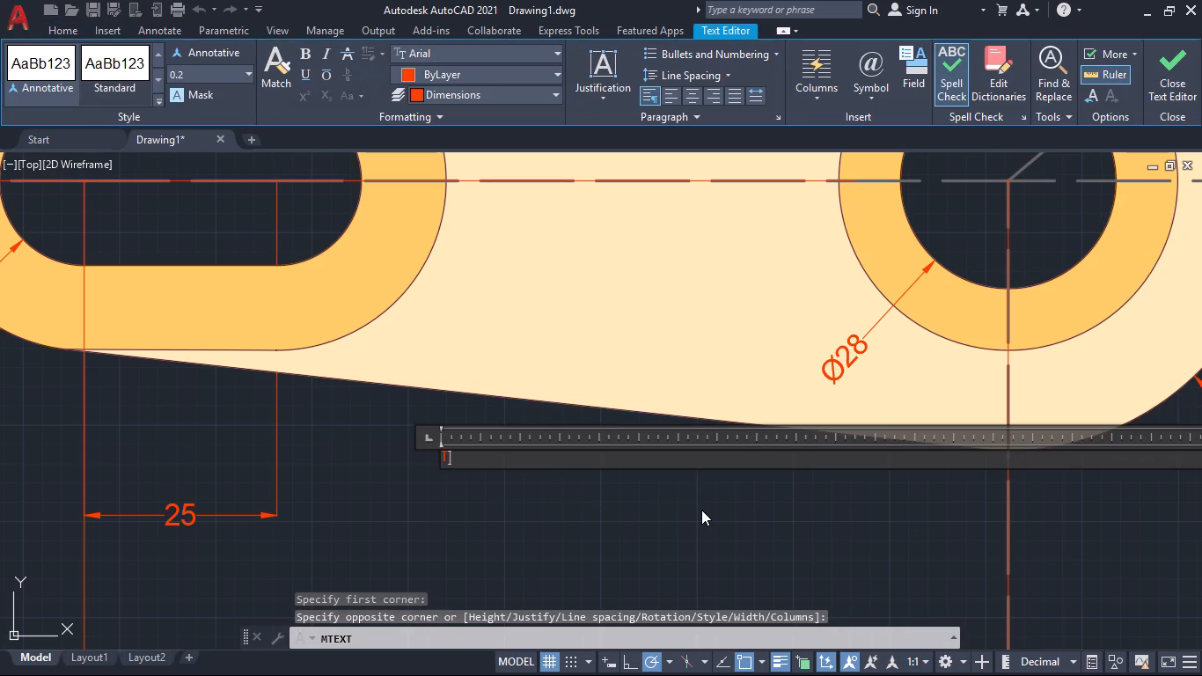
pyautogui.write('angent')
pyautogui.press('space')
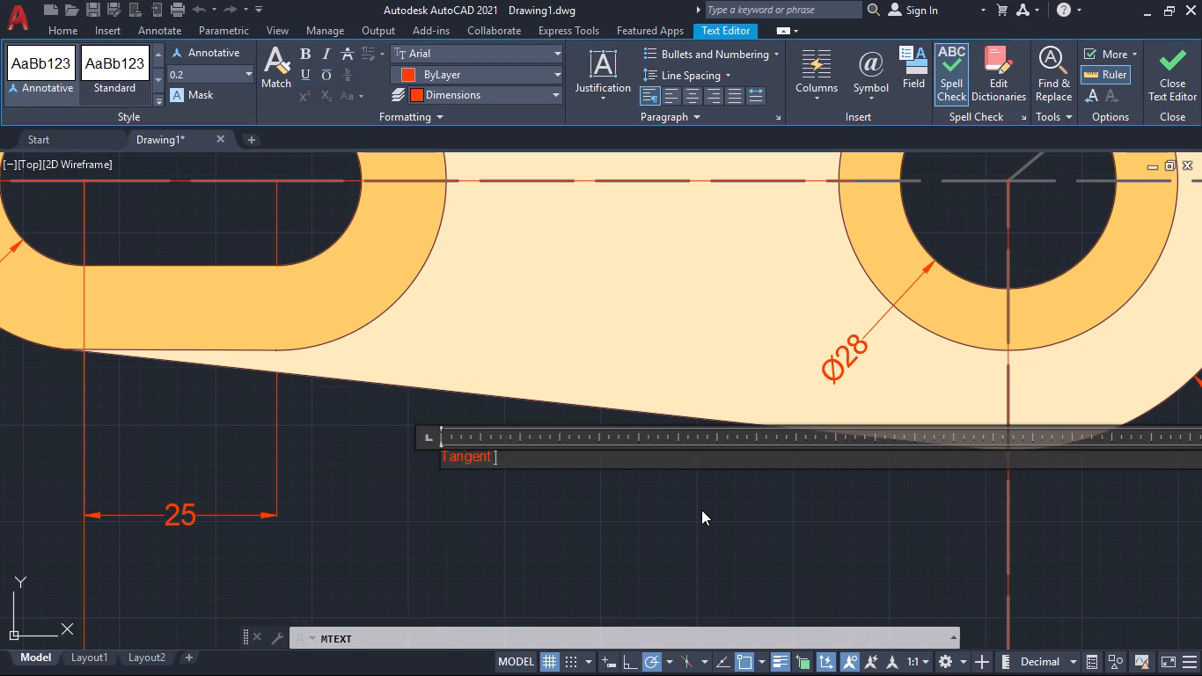
pyautogui.write('Line')
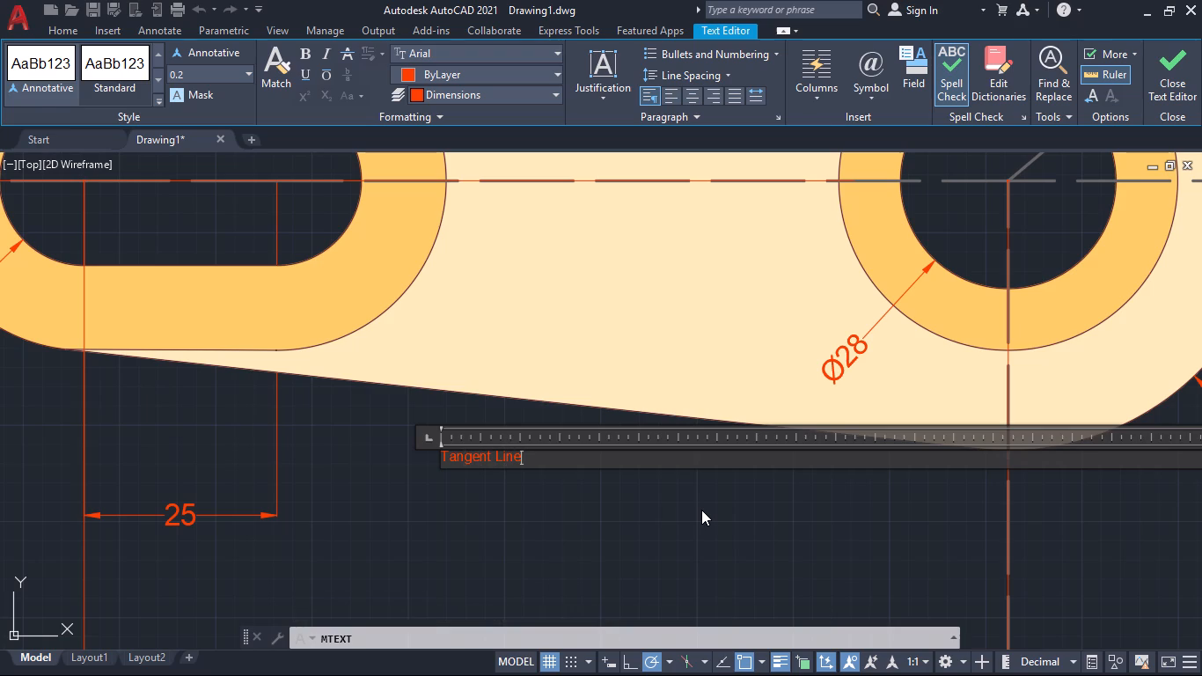
pyautogui.click(701, 510)
# Set the text height of the "Tangent Line" note to 3 and finish editing it.
pyautogui.scroll(3, 447, 467)
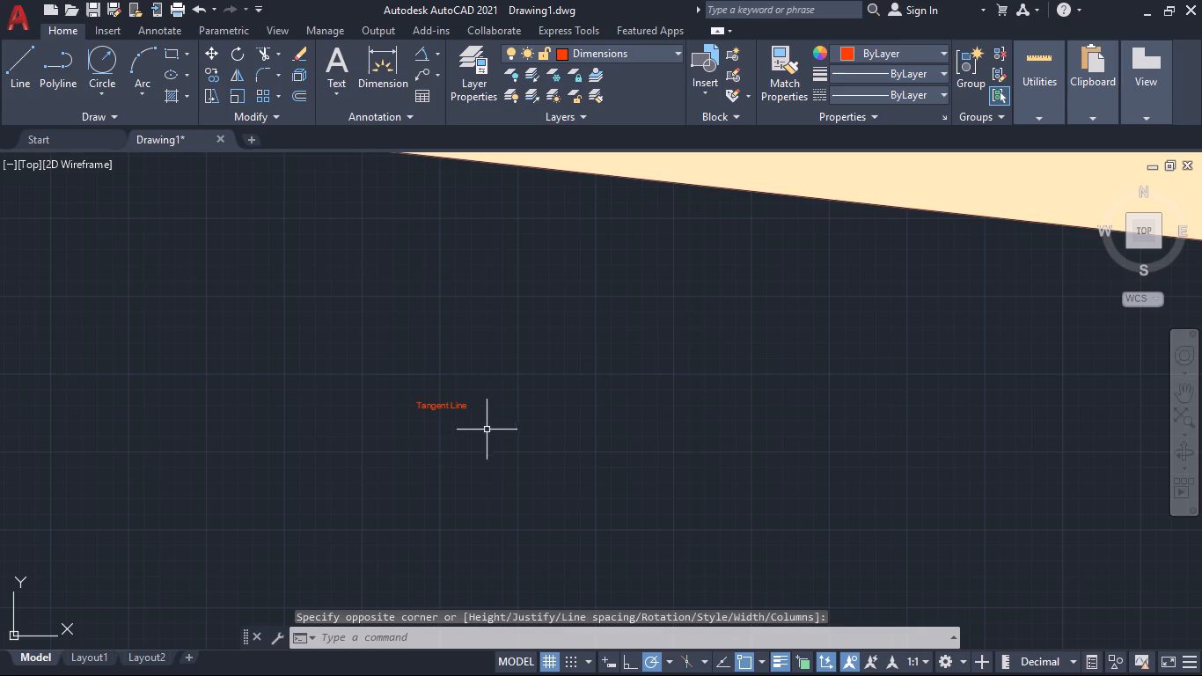
pyautogui.click(487, 419)
pyautogui.click(390, 387)
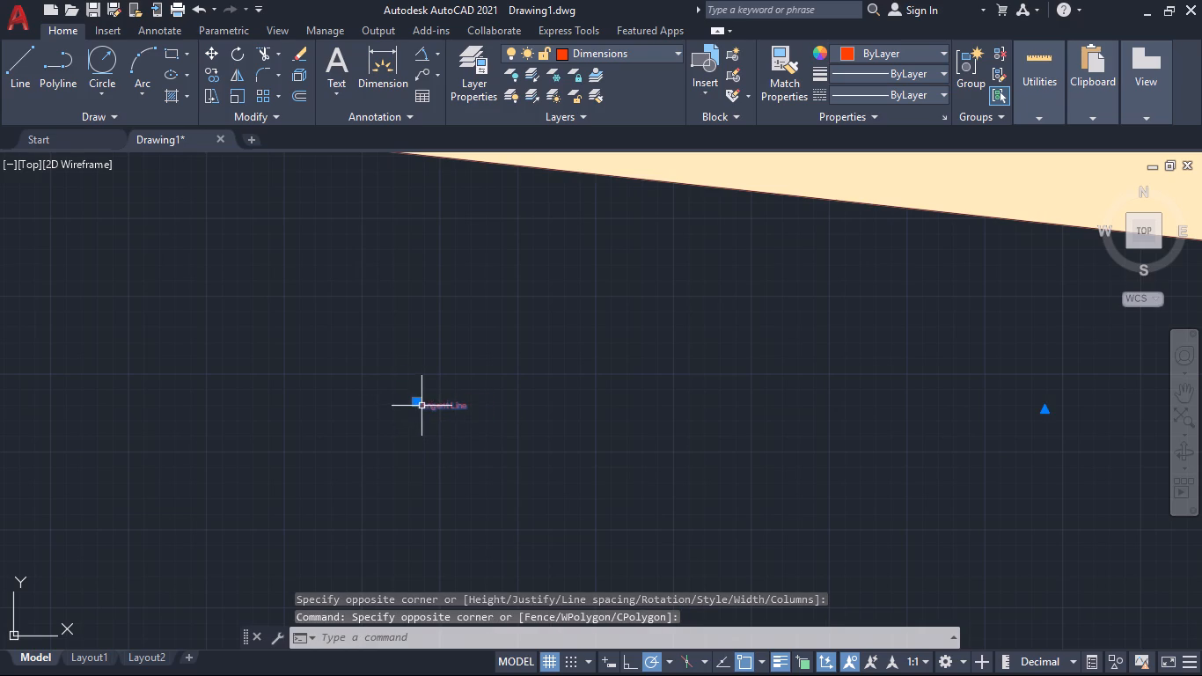
pyautogui.click(419, 404)
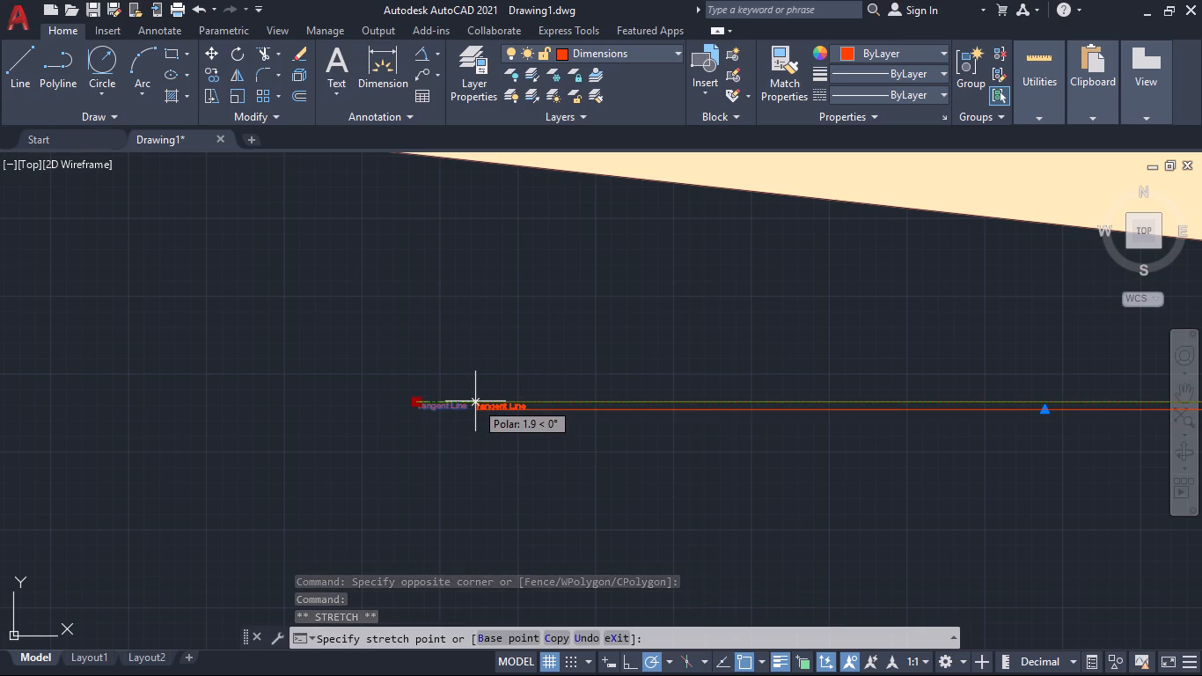
pyautogui.press('Escape')
pyautogui.write('edit')
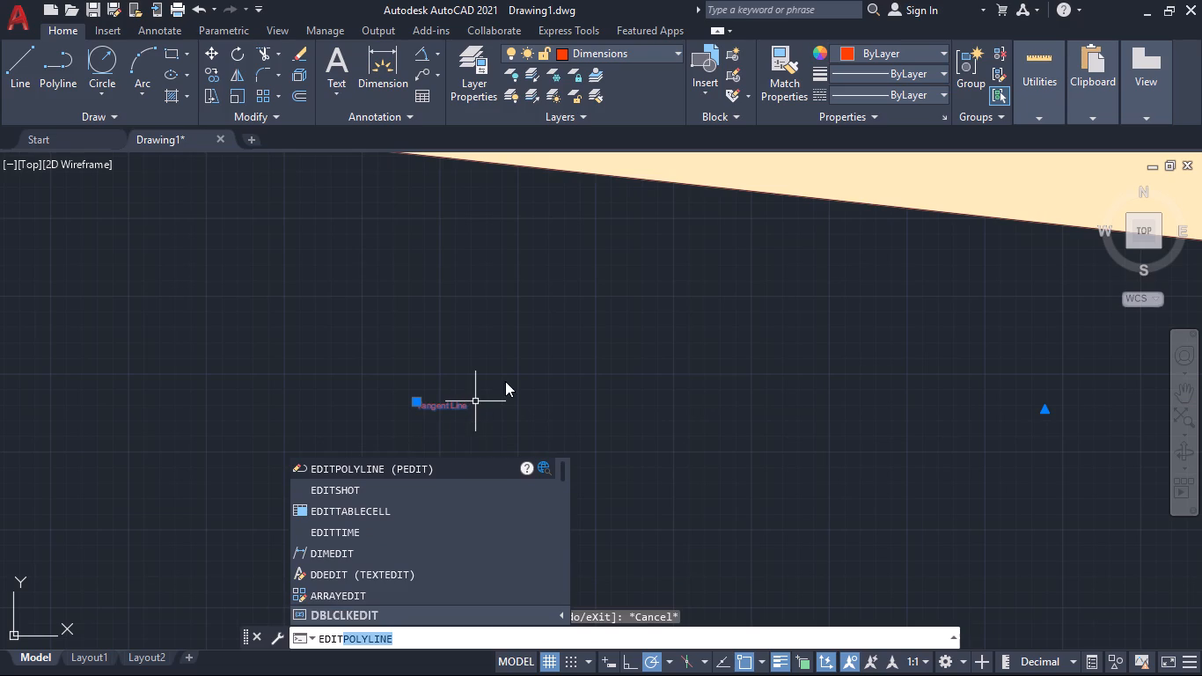
pyautogui.click(397, 569)
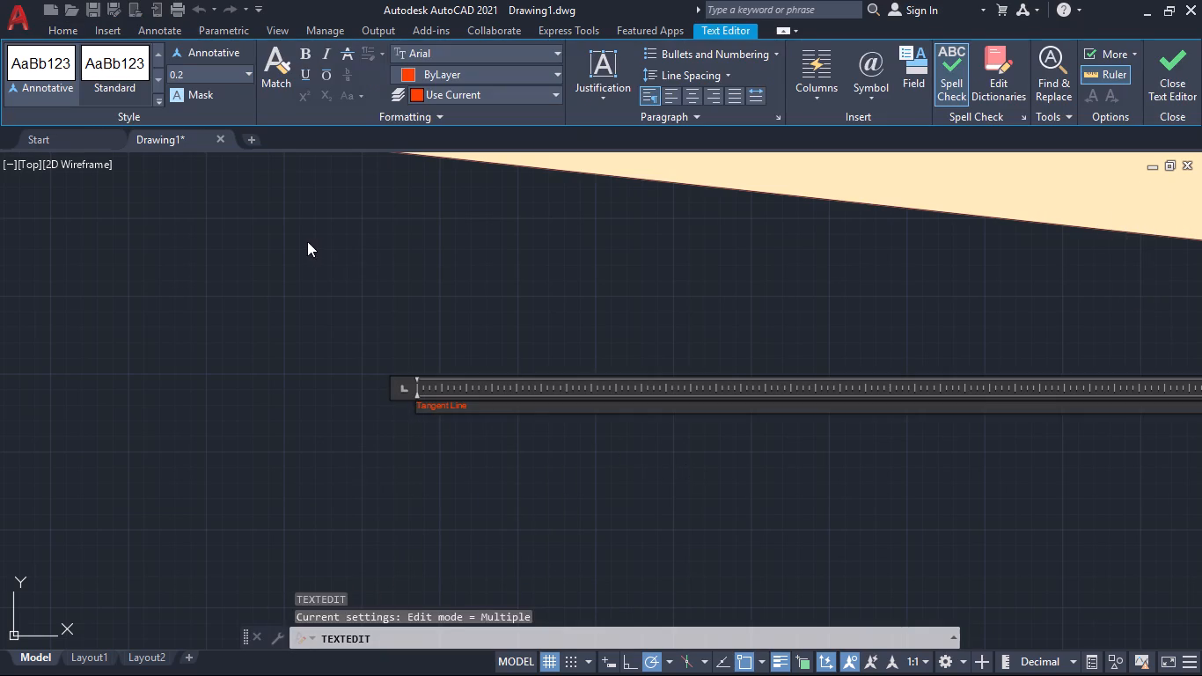
pyautogui.moveTo(471, 404); pyautogui.dragTo(418, 405)
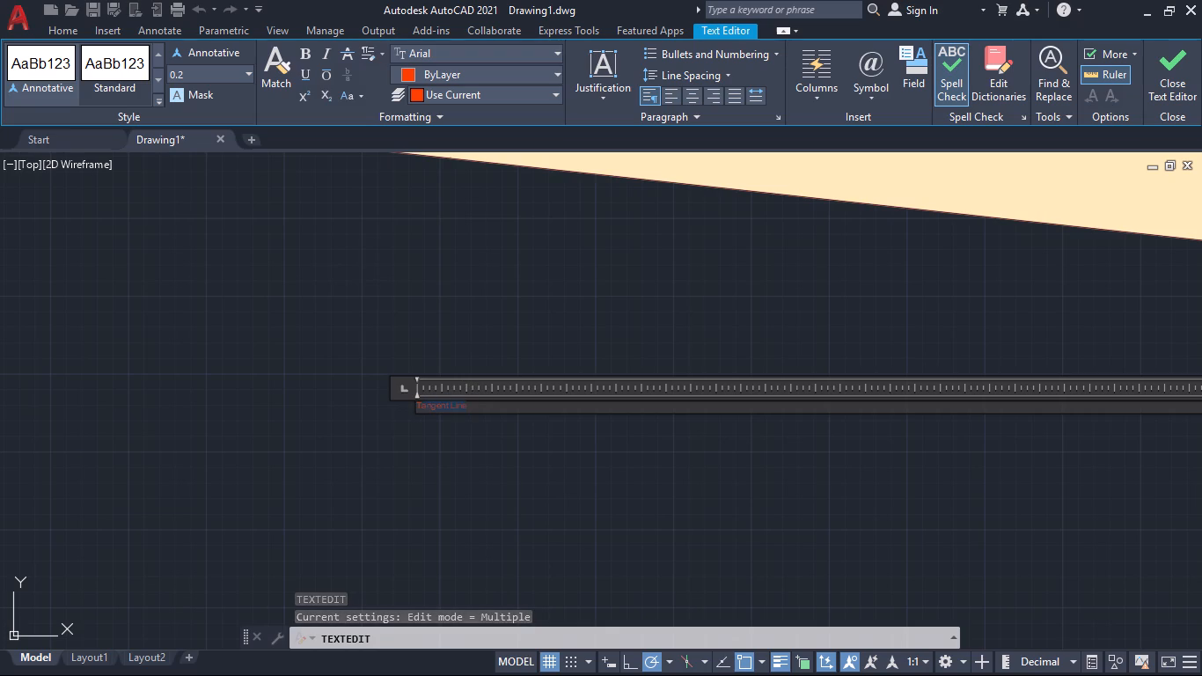
pyautogui.moveTo(418, 405); pyautogui.dragTo(402, 406)
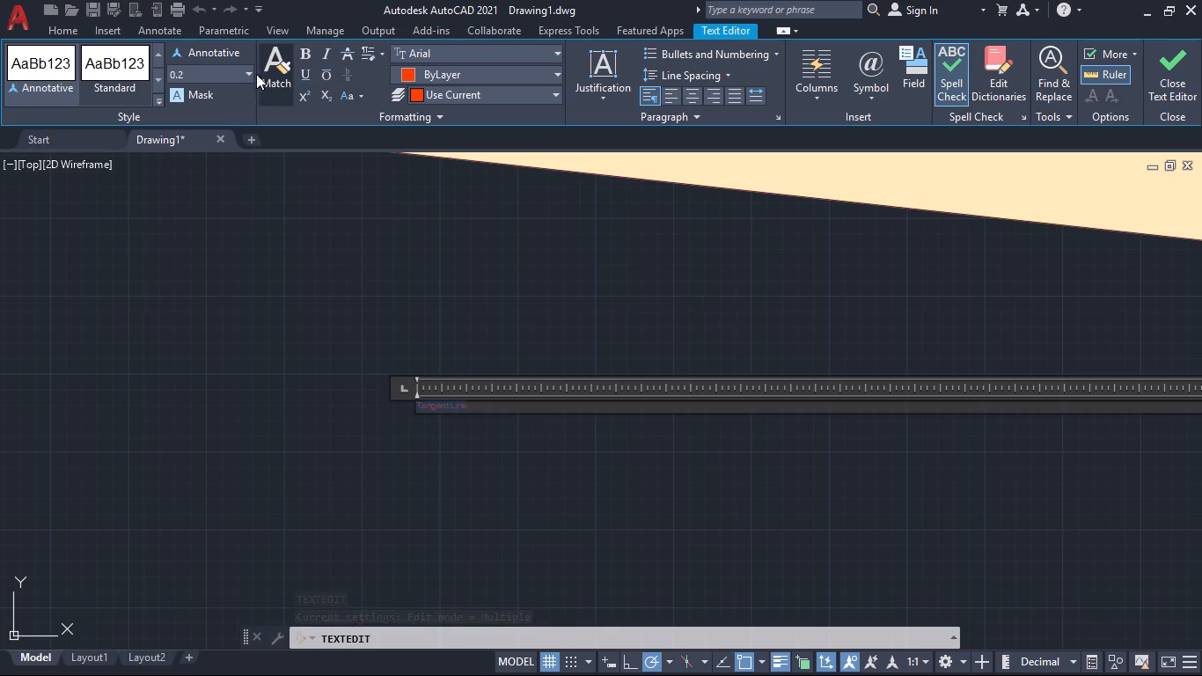
pyautogui.click(247, 74)
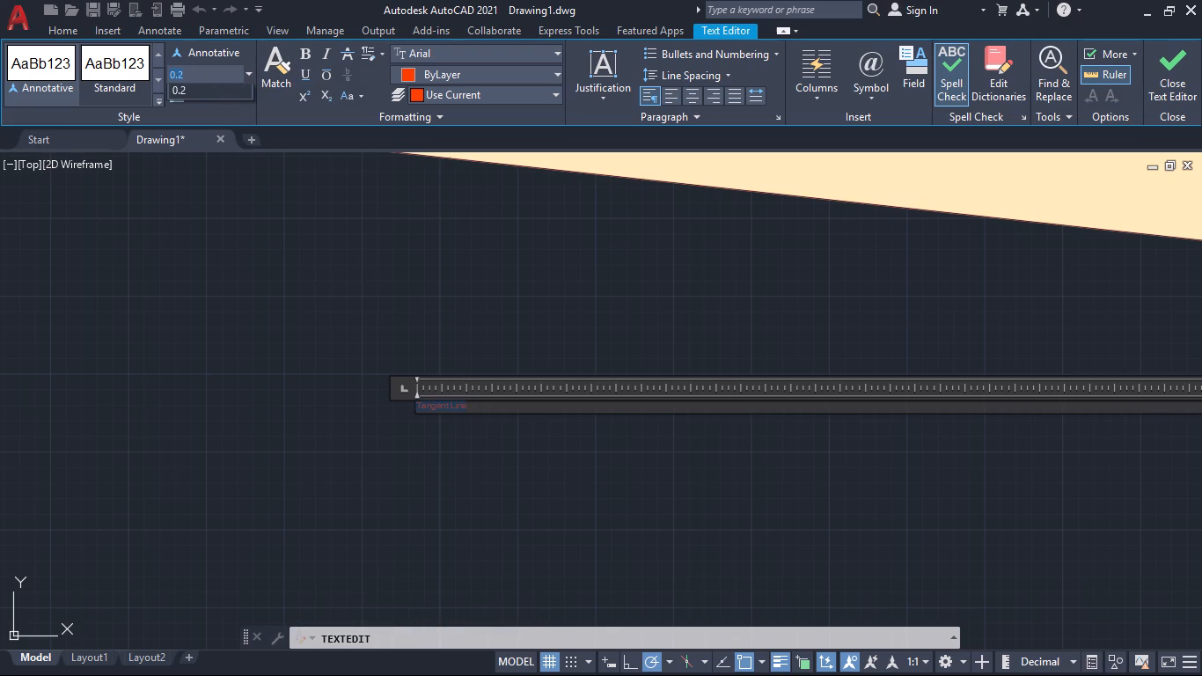
pyautogui.press('BackSpace')
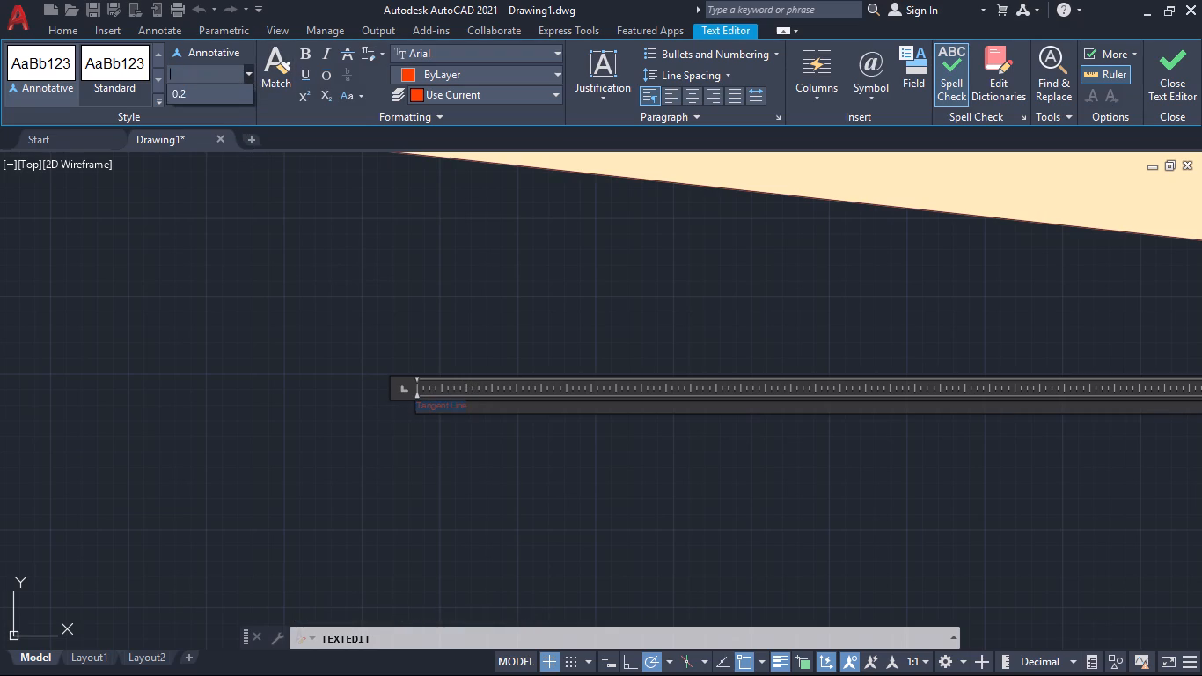
pyautogui.press('3')
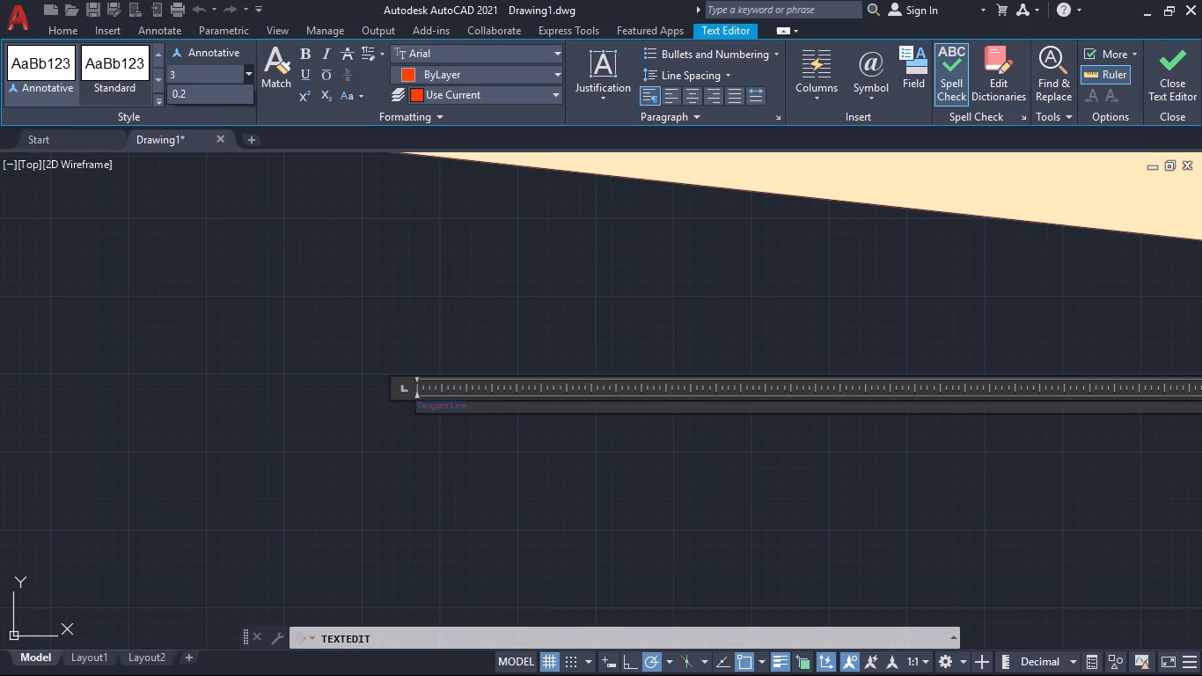
pyautogui.click(226, 70)
pyautogui.click(237, 77)
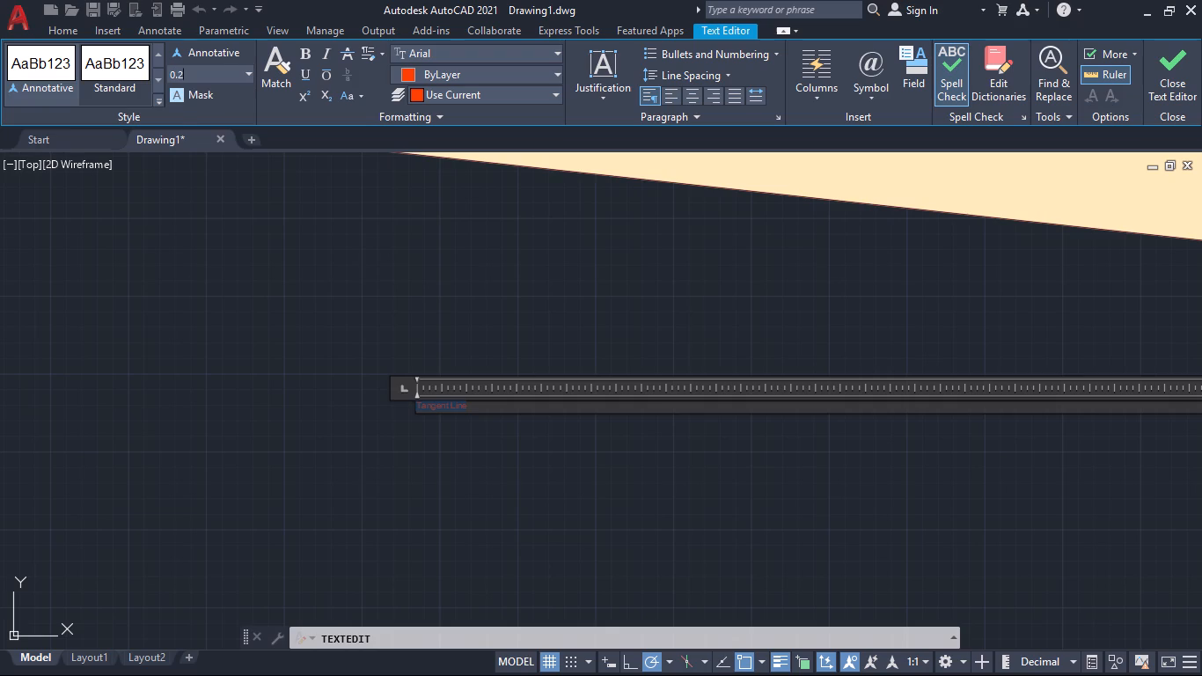
pyautogui.press('3')
pyautogui.press('Left')
pyautogui.press('BackSpace')
pyautogui.press('BackSpace')
pyautogui.press('BackSpace')
pyautogui.press('Return')
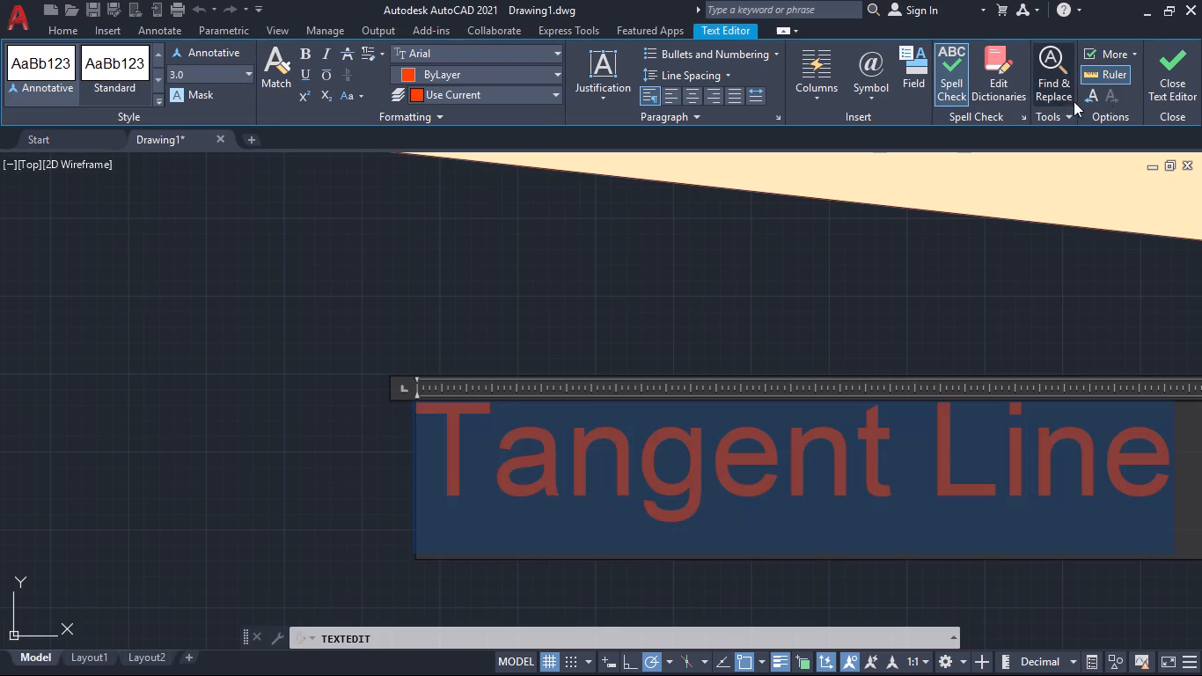
pyautogui.click(1170, 75)
# Add a multiline text note reading "Line" above the short upper edge between the slotted end and the R25 arc.
pyautogui.scroll(-3, 900, 325)
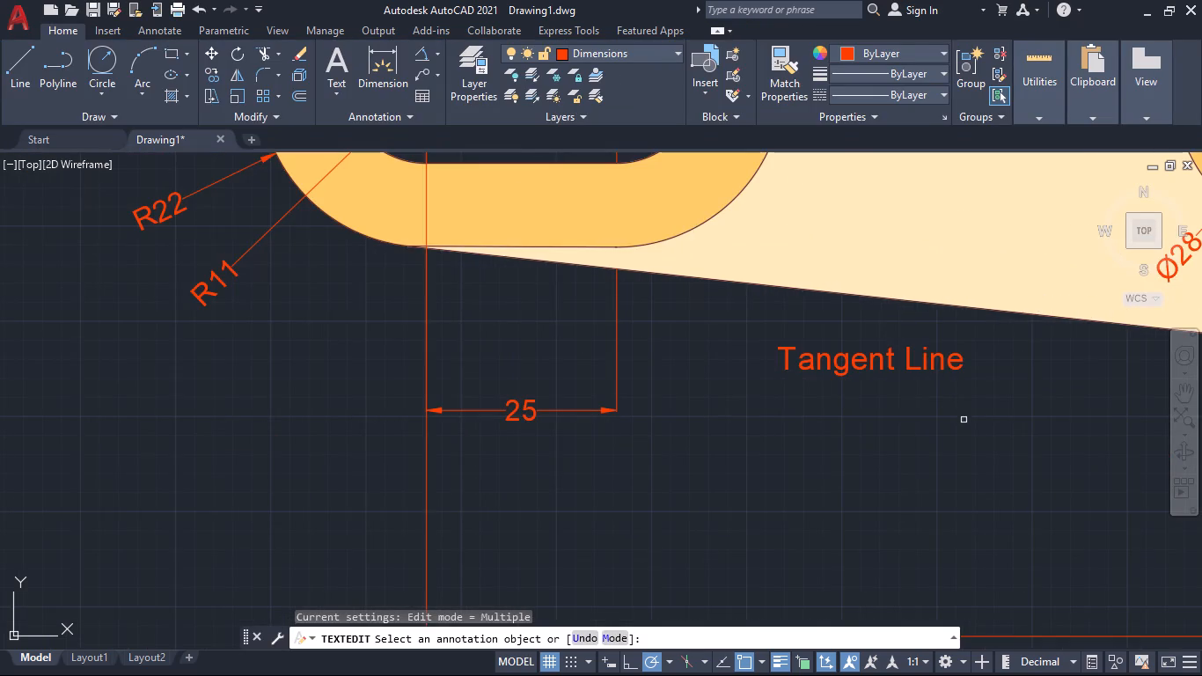
pyautogui.scroll(-2, 971, 427)
pyautogui.moveTo(980, 447); pyautogui.dragTo(587, 525, button='middle')
pyautogui.scroll(2, 552, 504)
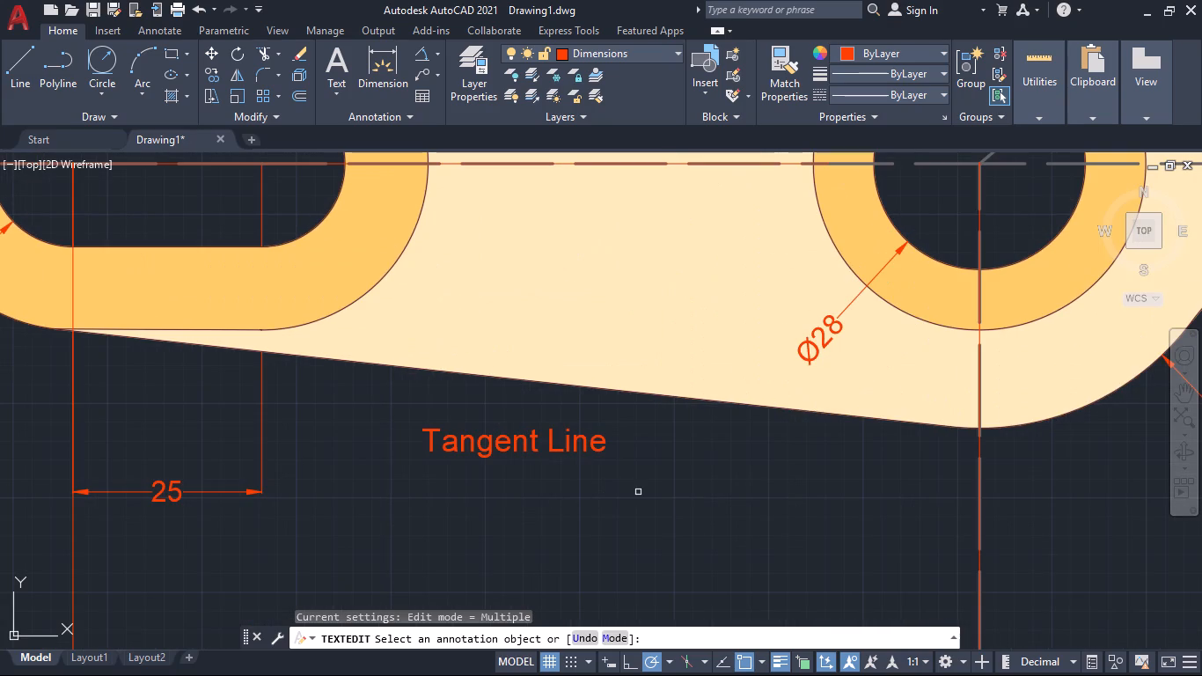
pyautogui.moveTo(641, 482); pyautogui.dragTo(707, 586, button='middle')
pyautogui.scroll(-2, 647, 448)
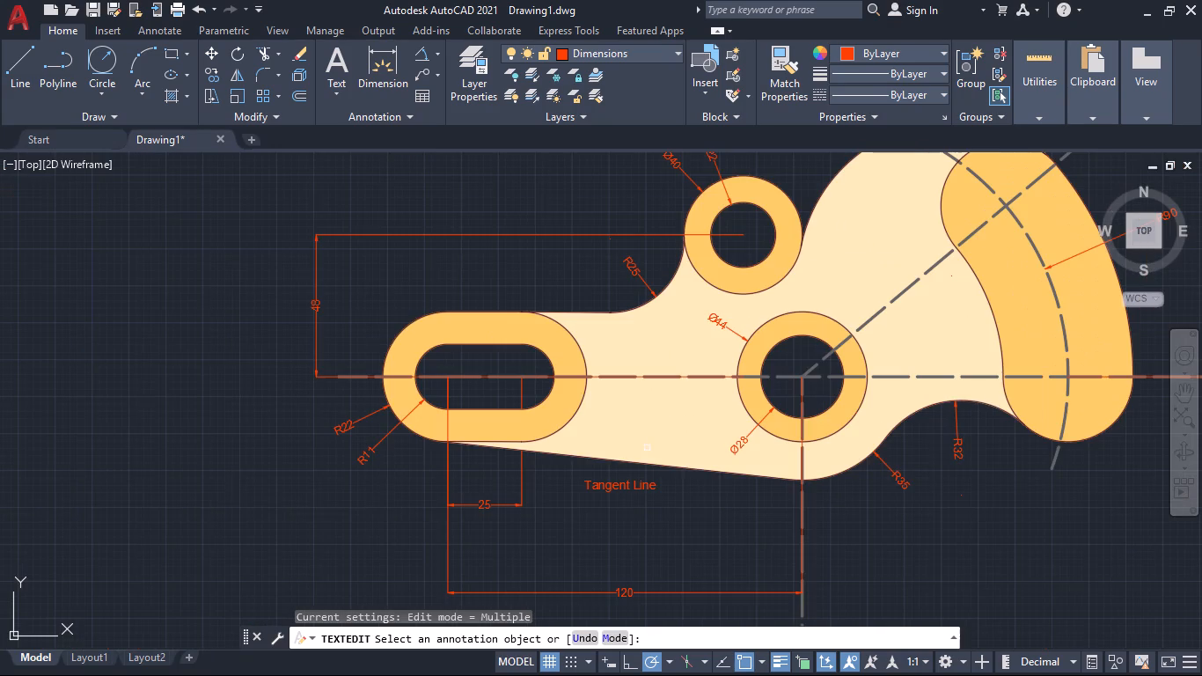
pyautogui.moveTo(560, 283); pyautogui.dragTo(536, 355, button='middle')
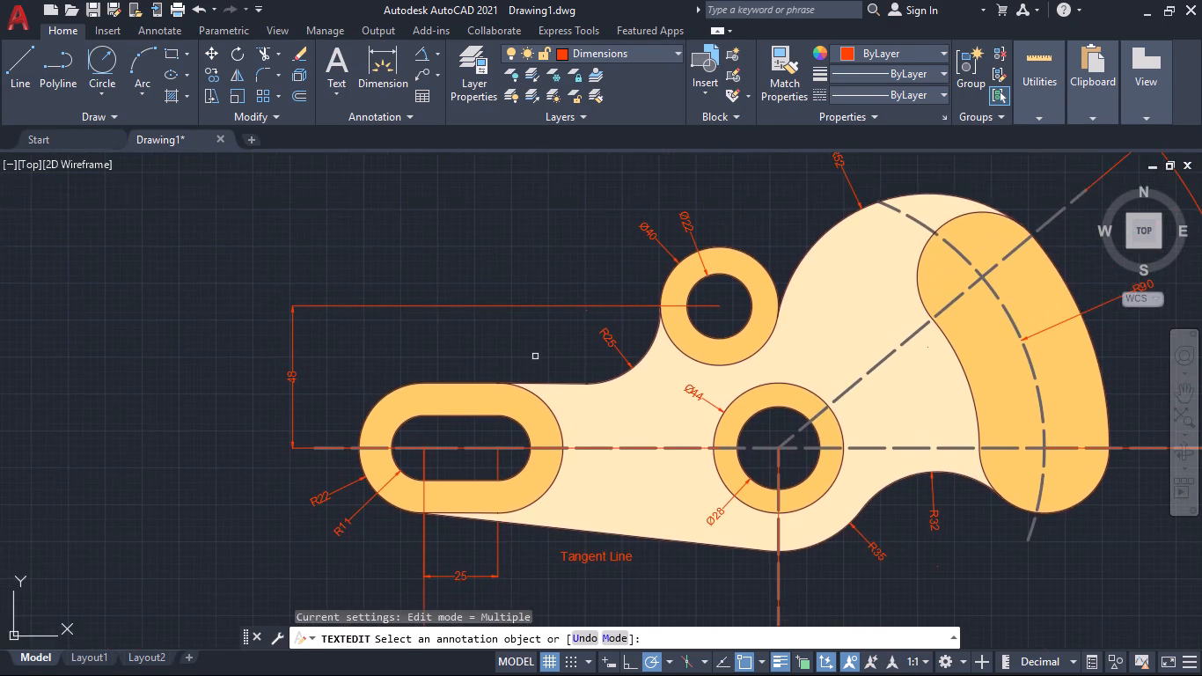
pyautogui.scroll(2, 535, 357)
pyautogui.moveTo(546, 384); pyautogui.dragTo(496, 359, button='middle')
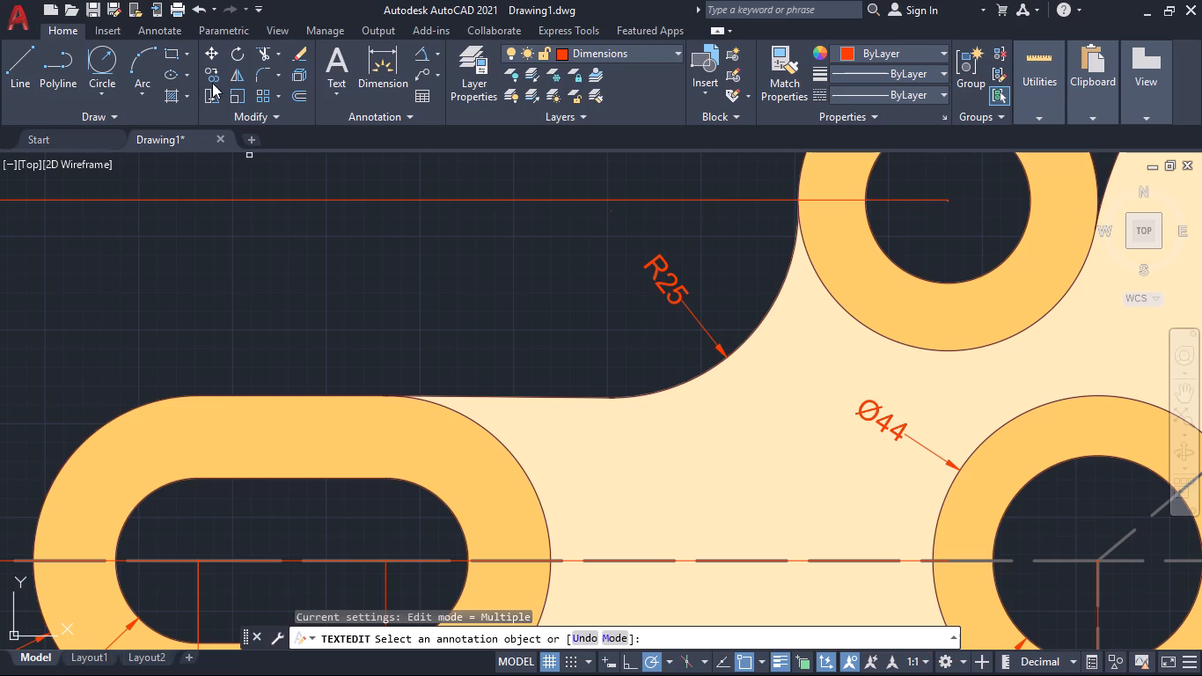
pyautogui.click(336, 57)
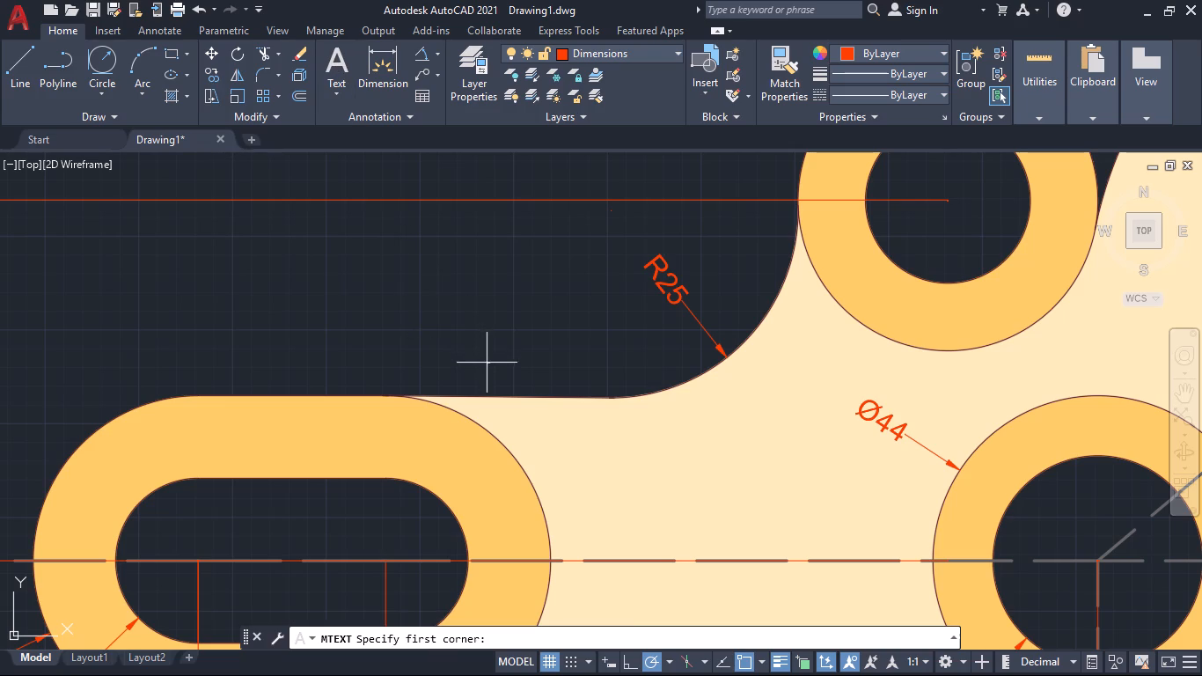
pyautogui.click(487, 354)
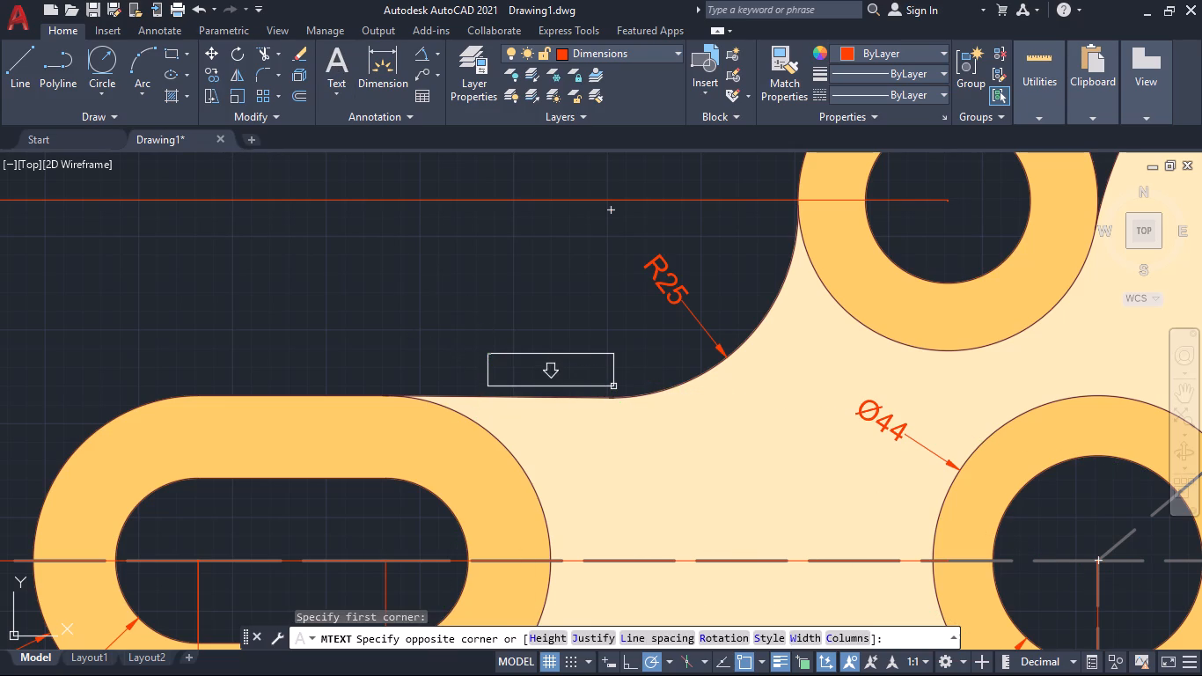
pyautogui.click(613, 386)
pyautogui.write('LI')
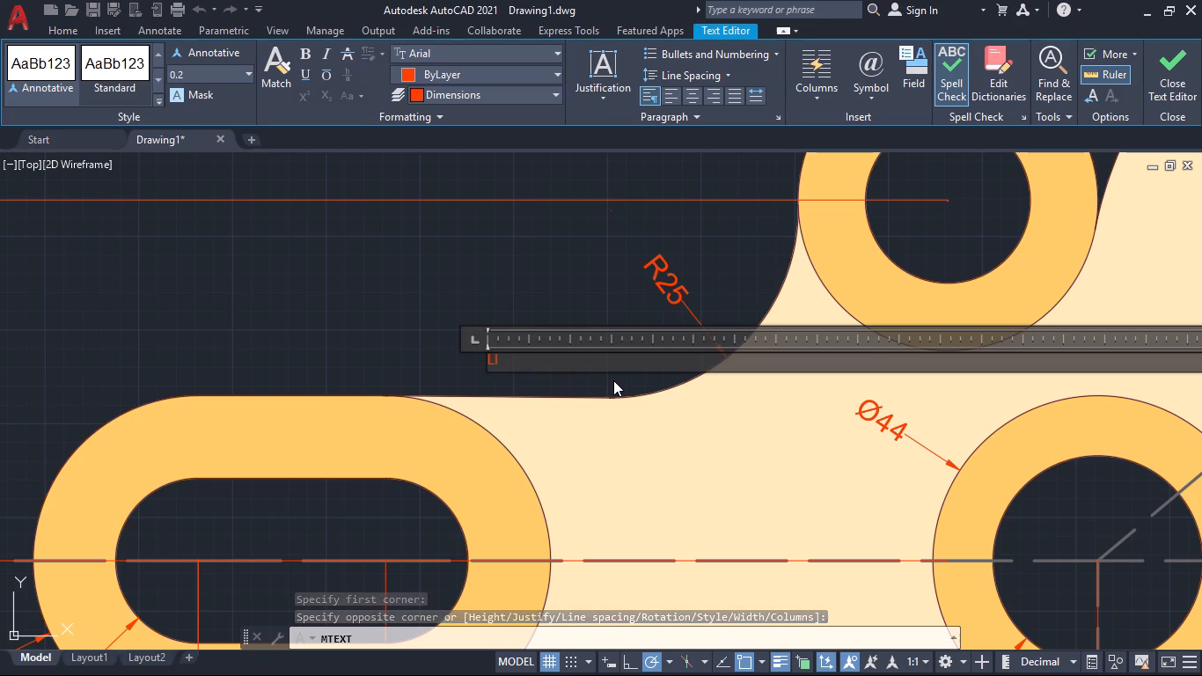
pyautogui.hotkey('shift', 'n')
pyautogui.hotkey('shift', 'e')
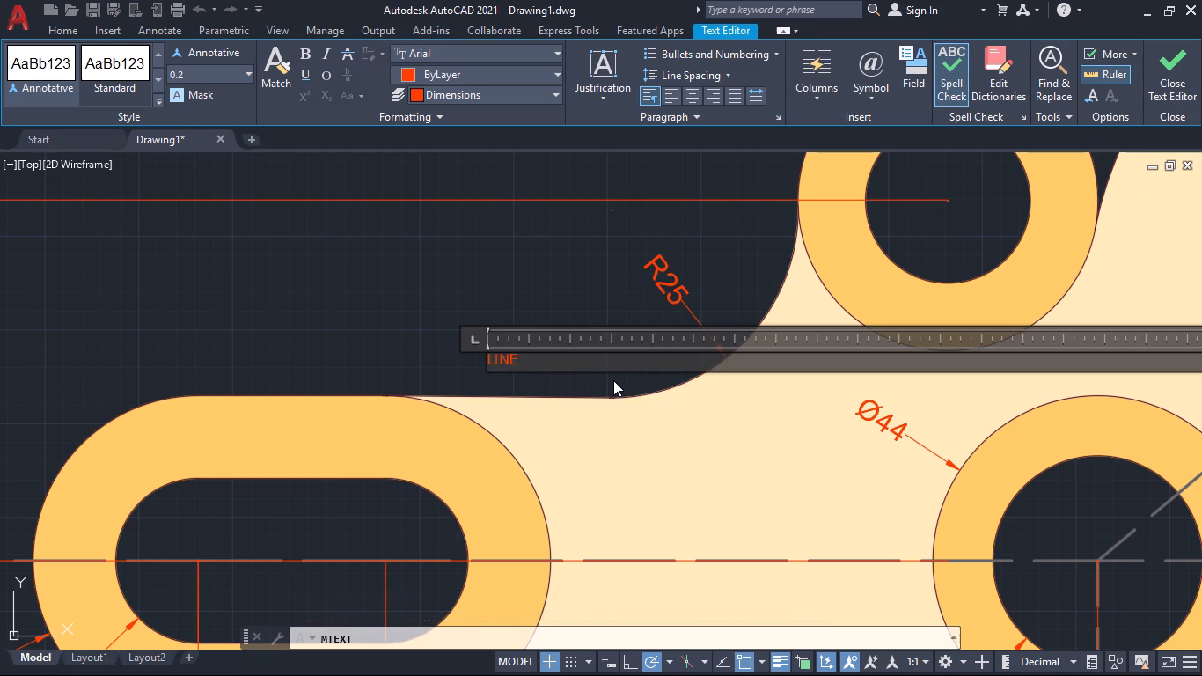
pyautogui.press('BackSpace')
pyautogui.press('BackSpace')
pyautogui.press('BackSpace')
pyautogui.write('ine')
# Set the text height of the whole "Line" note to 3 and finish the note.
pyautogui.hotkey('shift', 'Left')
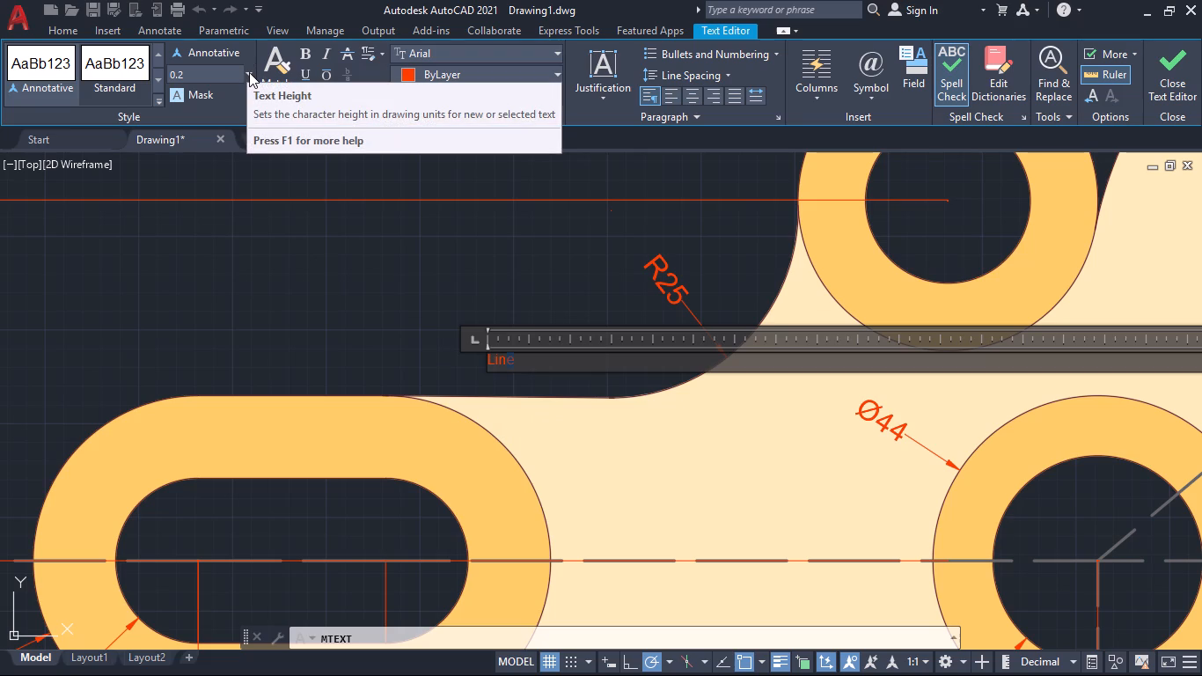
pyautogui.hotkey('shift', 'Left')
pyautogui.hotkey('shift', 'Left')
pyautogui.hotkey('shift', 'Left')
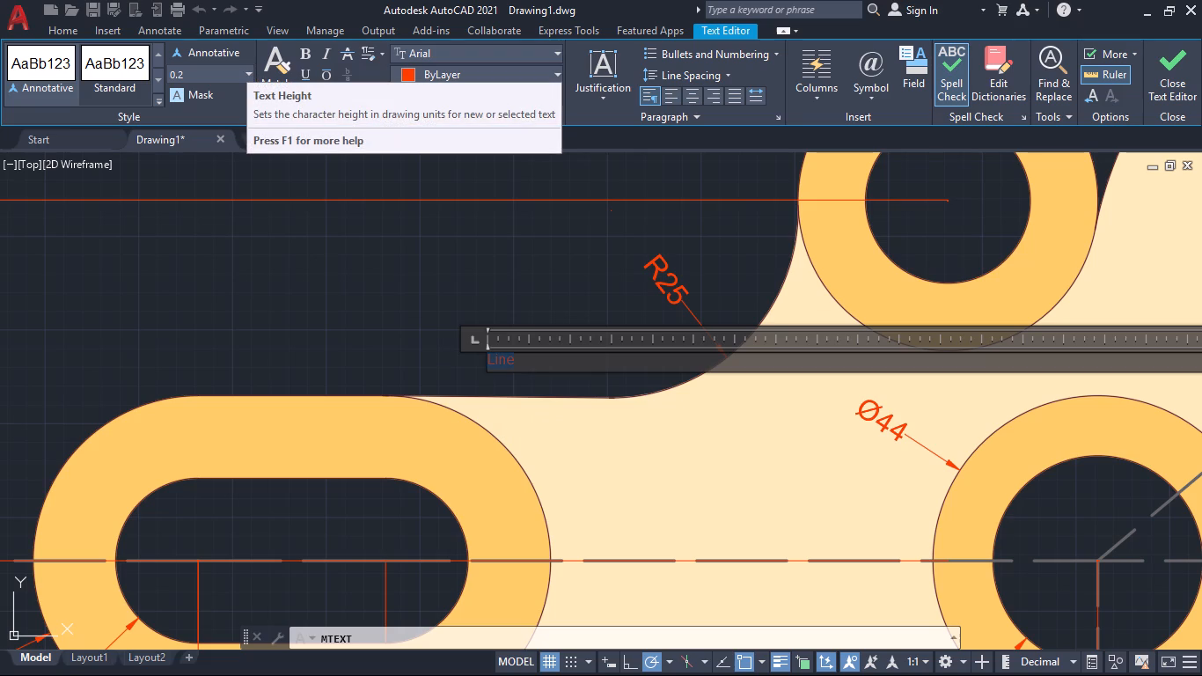
pyautogui.click(201, 74)
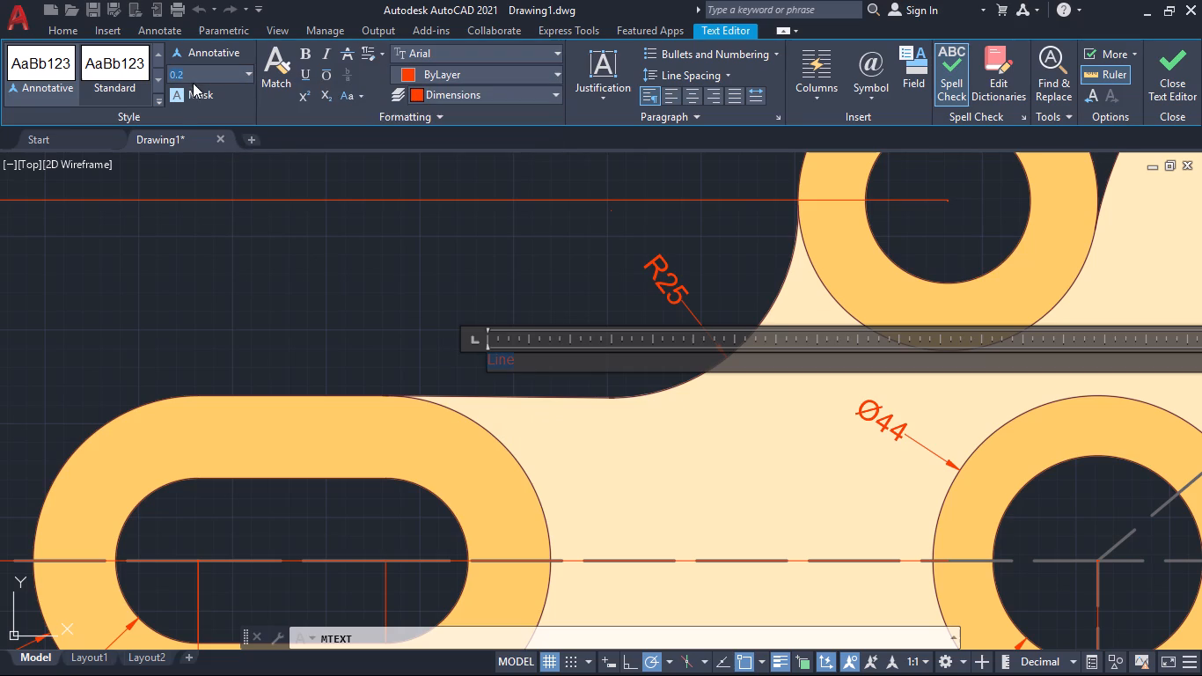
pyautogui.click(197, 73)
pyautogui.press('3')
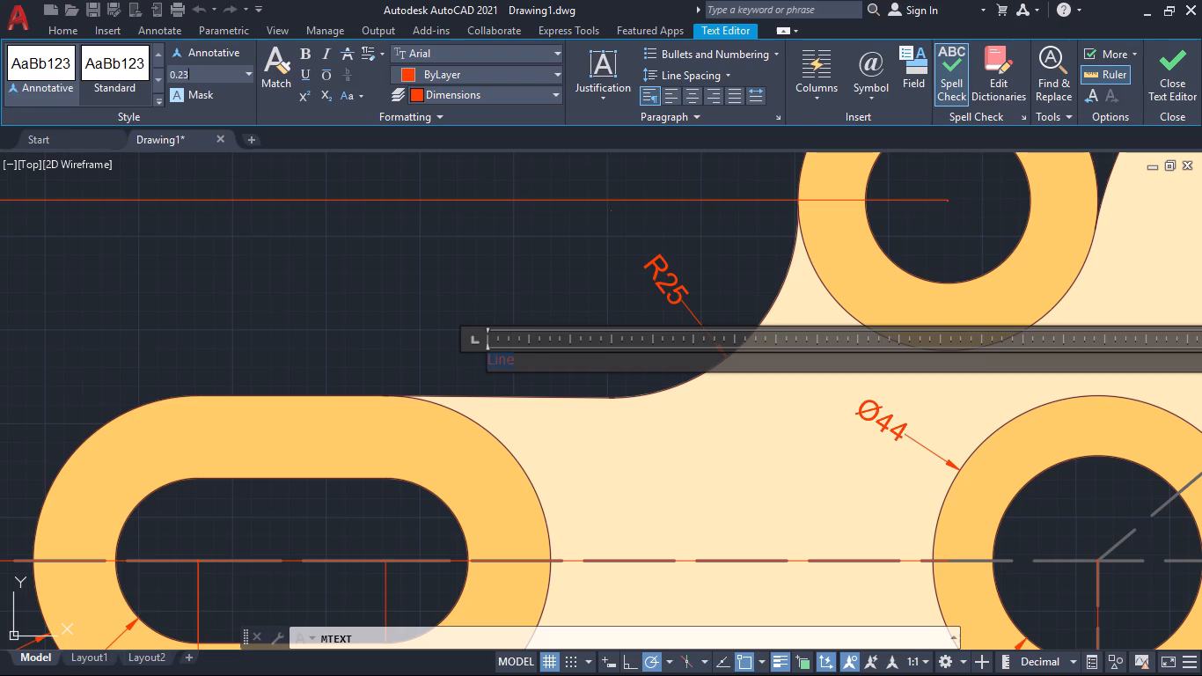
pyautogui.press('Left')
pyautogui.press('BackSpace')
pyautogui.press('BackSpace')
pyautogui.press('BackSpace')
pyautogui.press('Return')
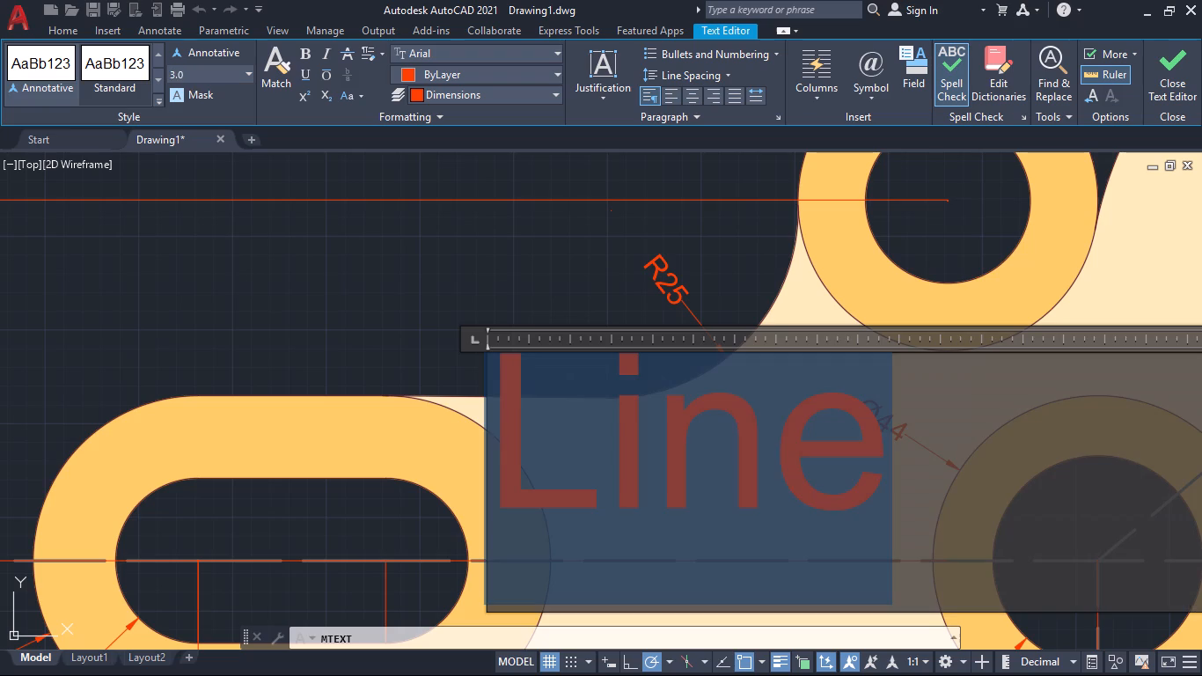
pyautogui.click(1164, 78)
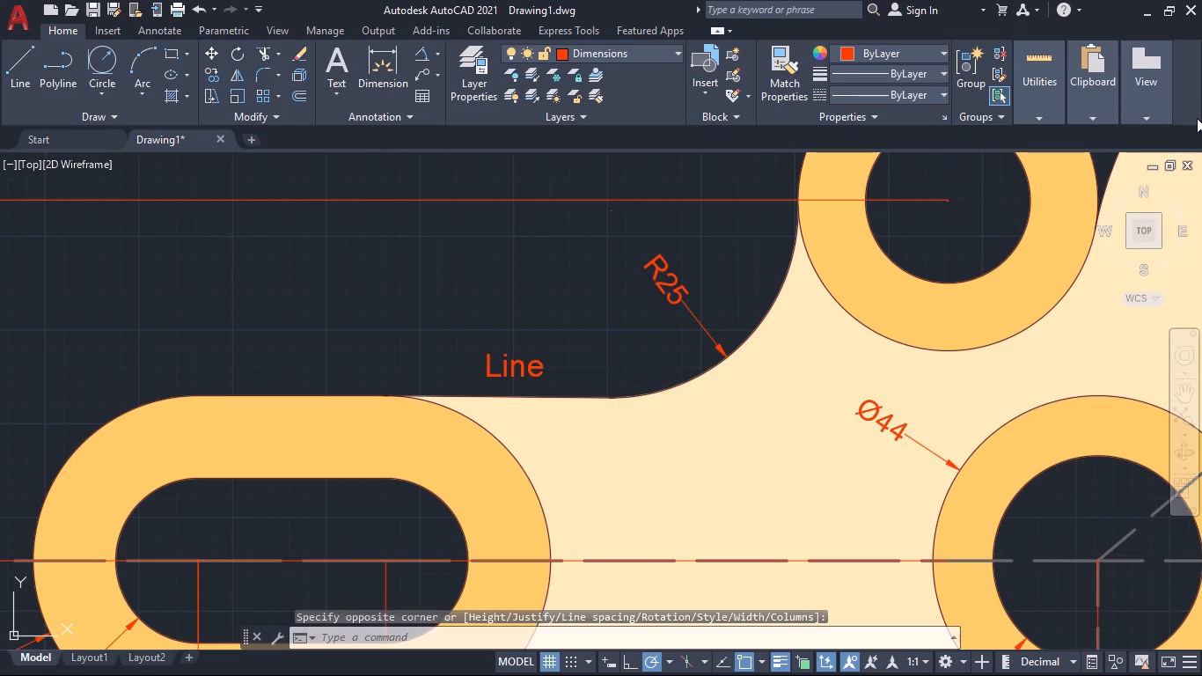
# Examine the notes and dimensions across the whole link, including the R90 and 40° dimensions around the curved pad.
pyautogui.scroll(-3, 913, 321)
pyautogui.scroll(3, 808, 346)
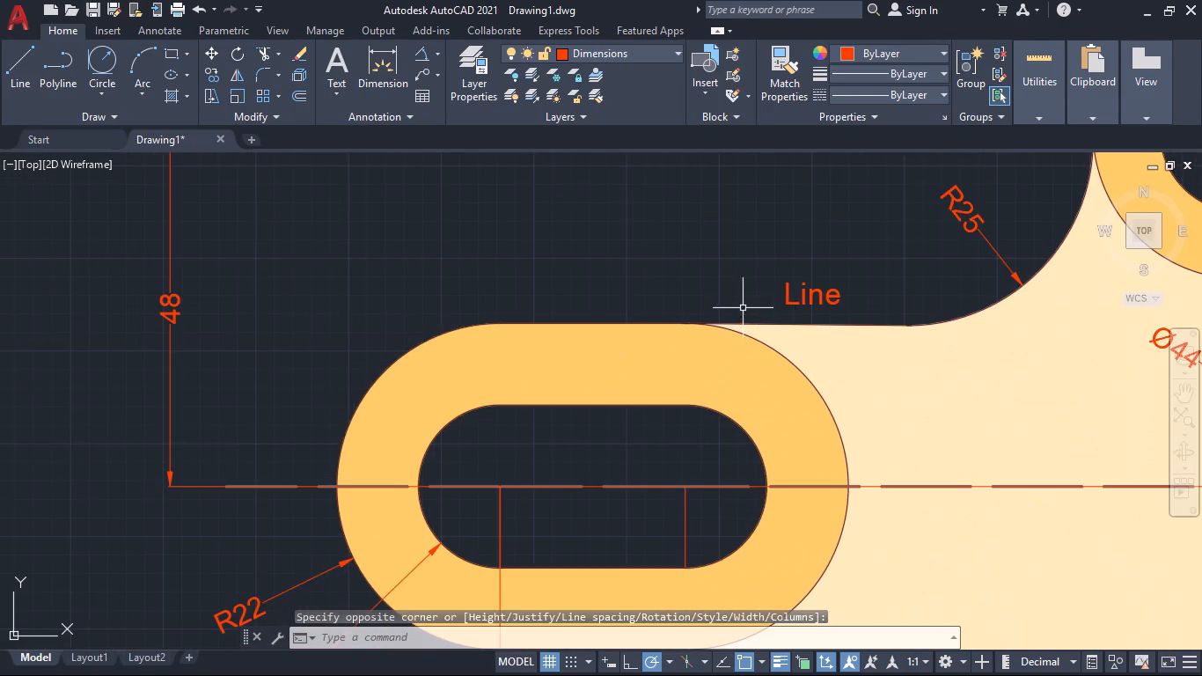
pyautogui.moveTo(743, 306); pyautogui.dragTo(314, 254, button='middle')
pyautogui.scroll(1, 376, 263)
pyautogui.scroll(-3, 405, 285)
pyautogui.scroll(-2, 523, 337)
pyautogui.moveTo(749, 413); pyautogui.dragTo(747, 435, button='middle')
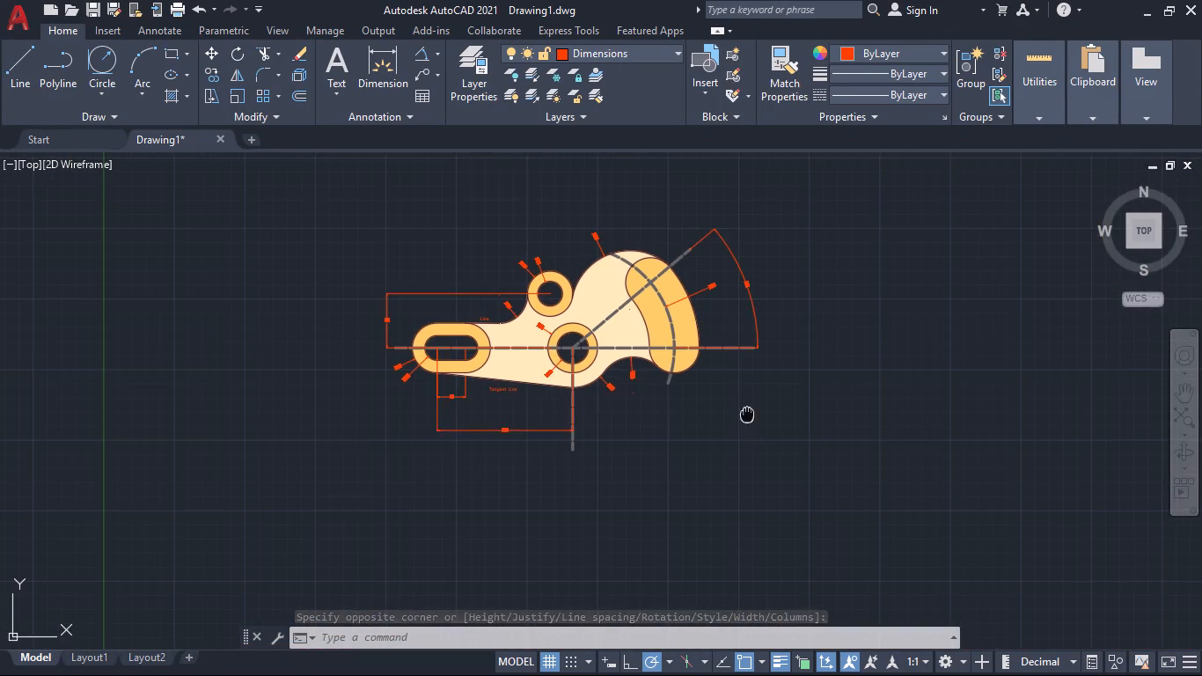
pyautogui.moveTo(747, 435); pyautogui.dragTo(747, 456, button='middle')
pyautogui.scroll(3, 660, 326)
pyautogui.scroll(1, 828, 460)
pyautogui.moveTo(854, 465); pyautogui.dragTo(855, 465, button='middle')
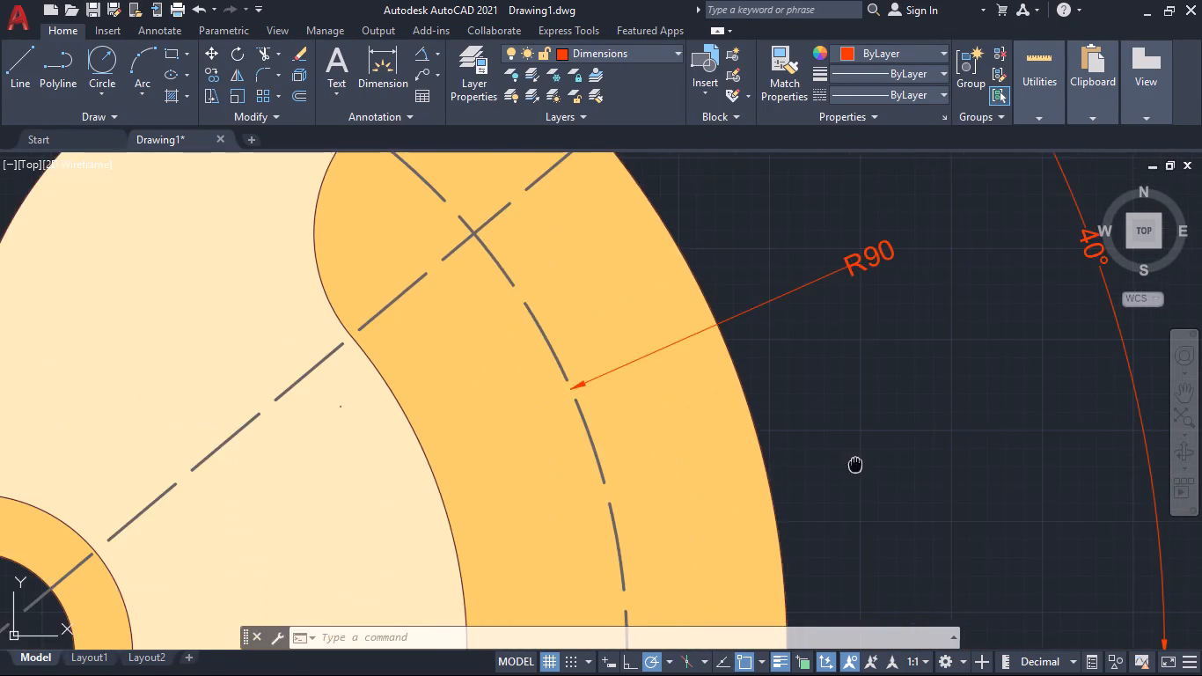
# Open the properties of the R90 dimension on the curved pad and look through its general, arrow, line, text and fit settings.
pyautogui.moveTo(855, 465); pyautogui.dragTo(835, 364, button='middle')
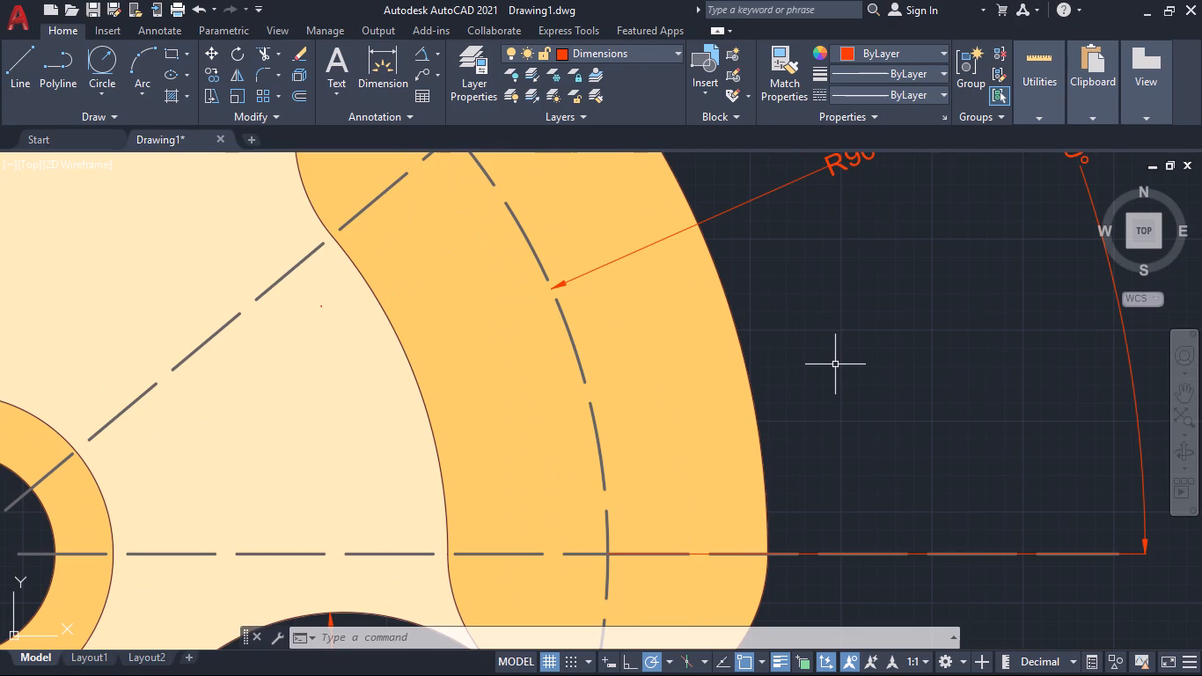
pyautogui.scroll(-3, 835, 364)
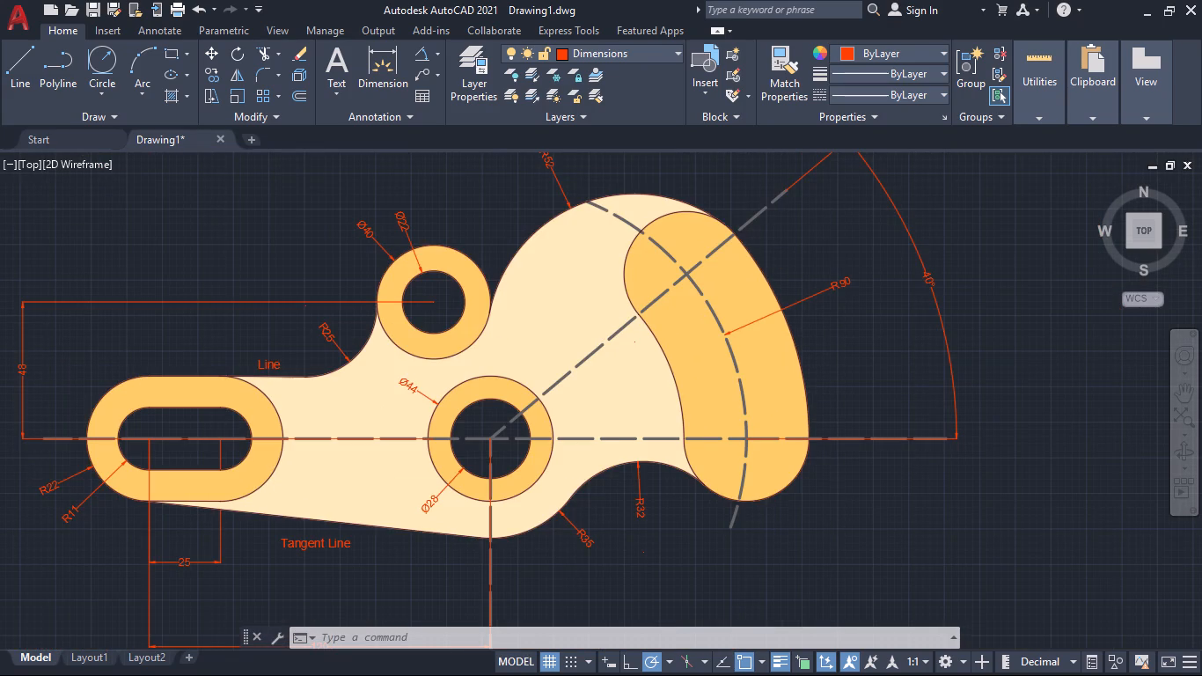
pyautogui.click(825, 319)
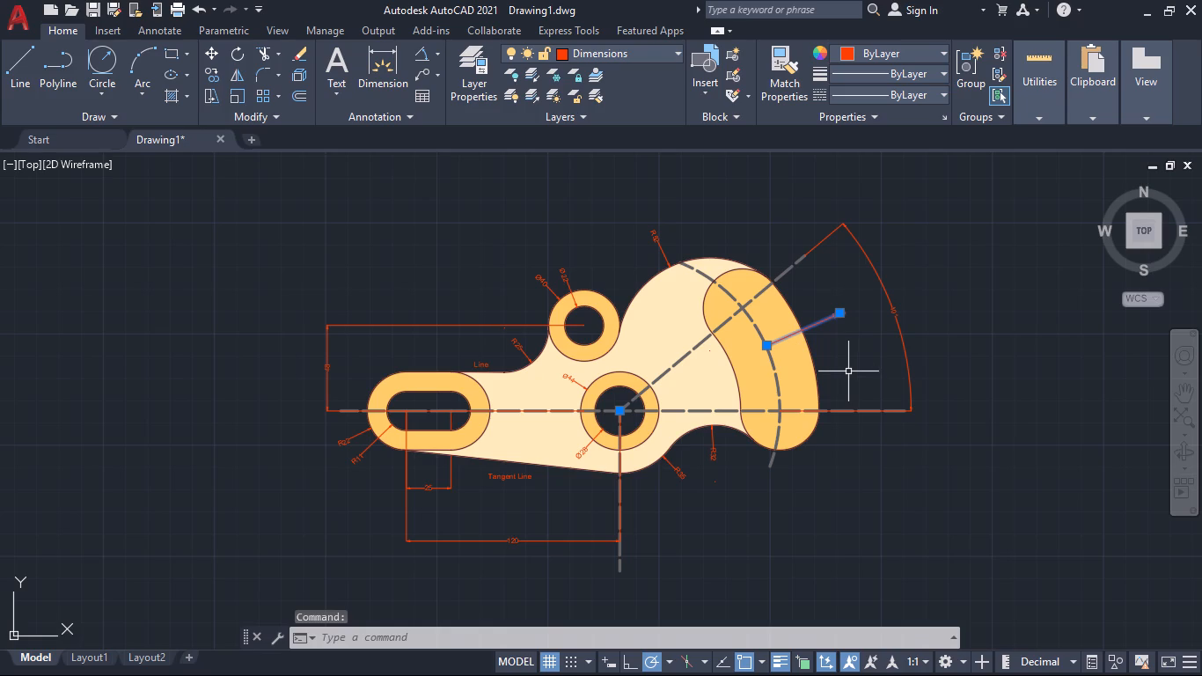
pyautogui.hotkey('ctrl', '1')
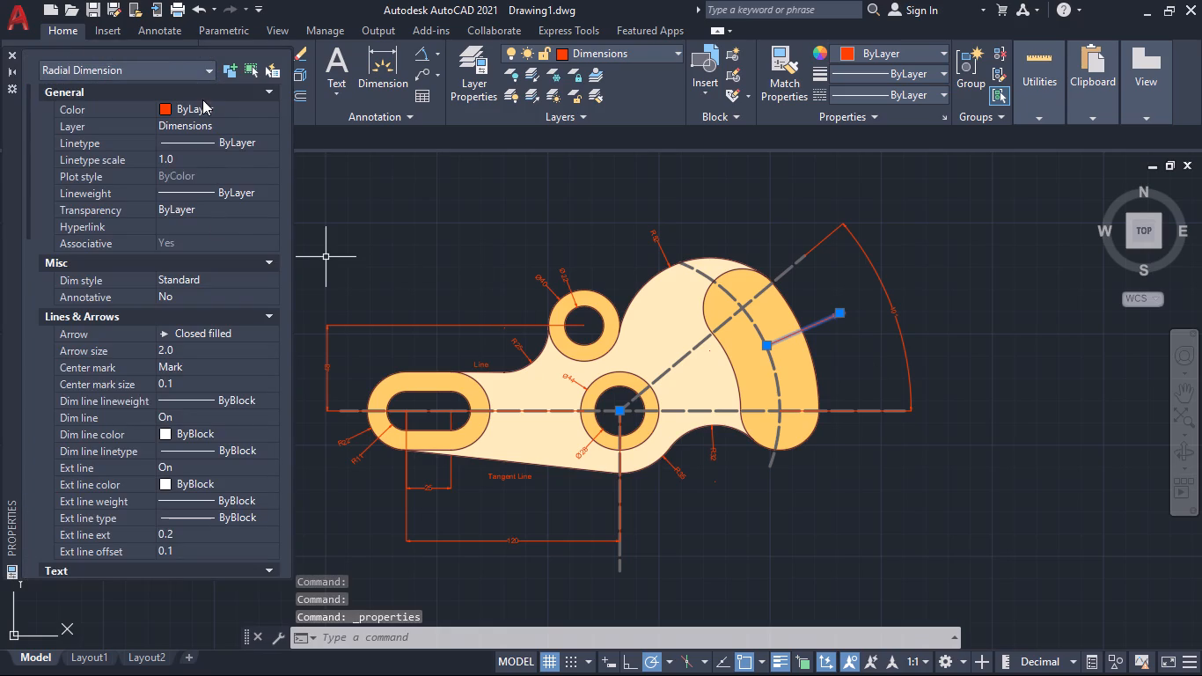
pyautogui.scroll(-2, 218, 252)
pyautogui.scroll(1, 200, 241)
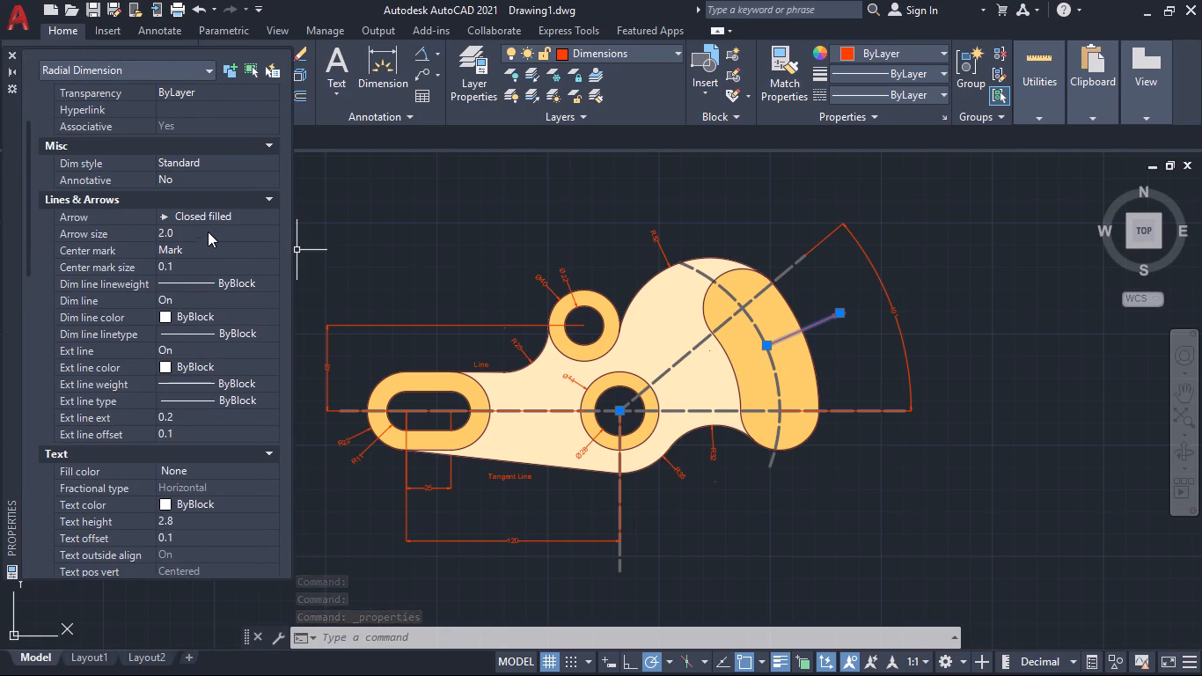
pyautogui.click(224, 216)
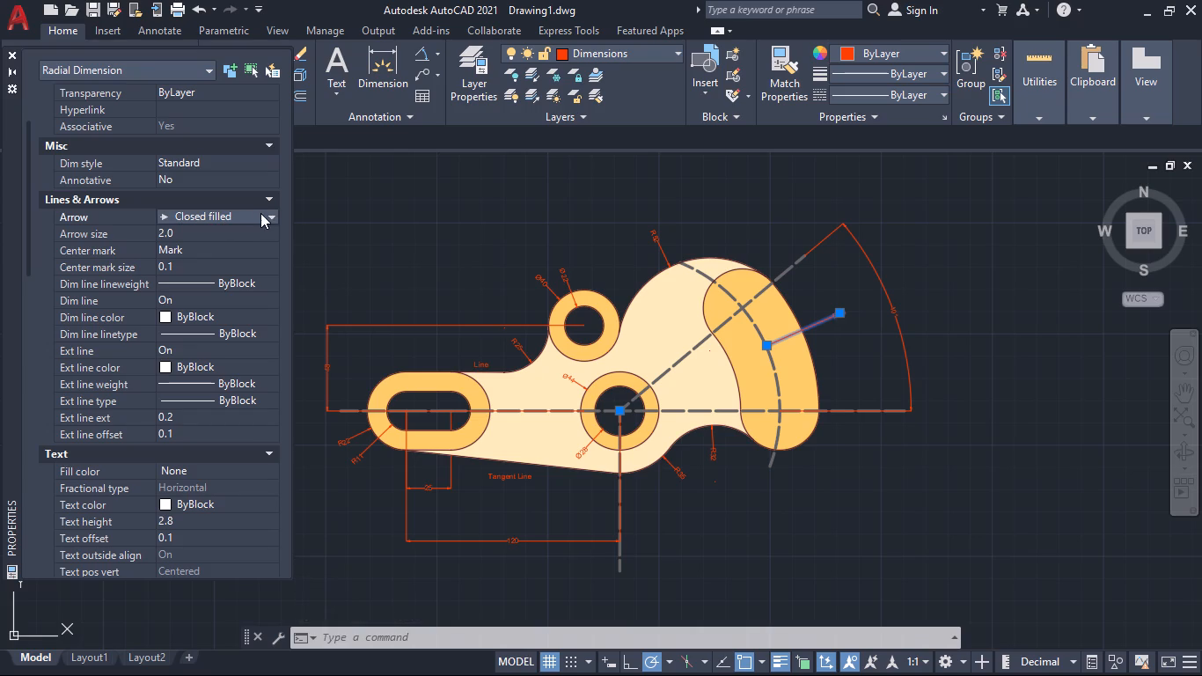
pyautogui.click(265, 215)
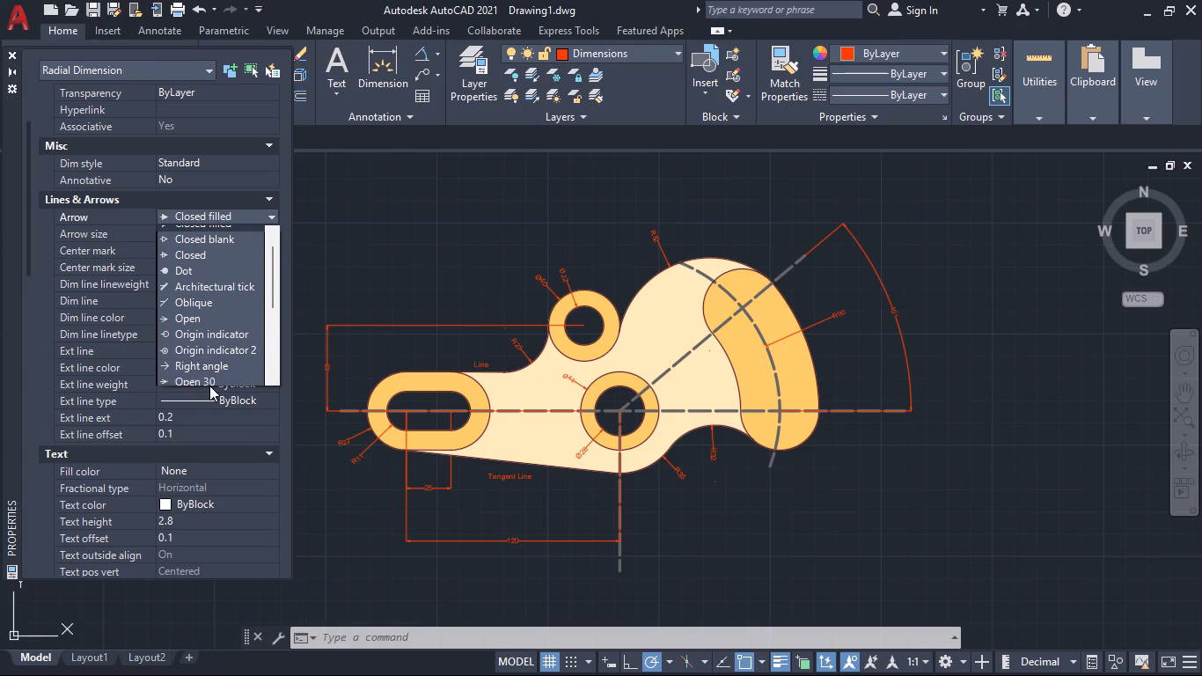
pyautogui.scroll(6, 199, 310)
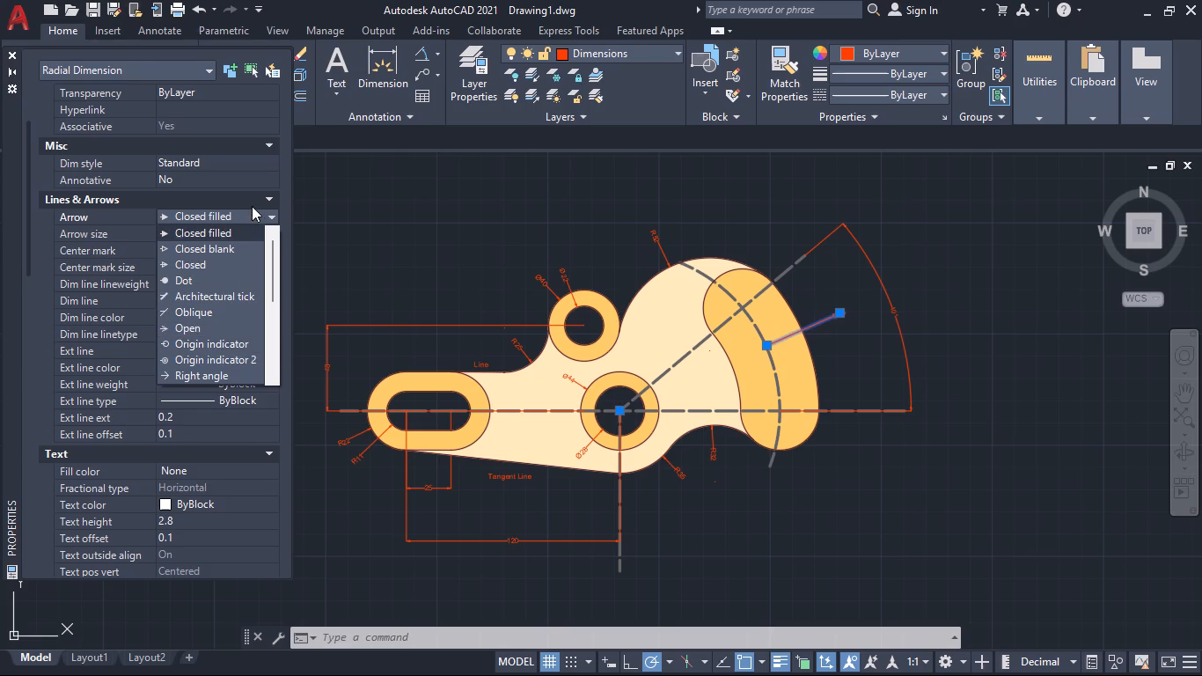
pyautogui.click(269, 217)
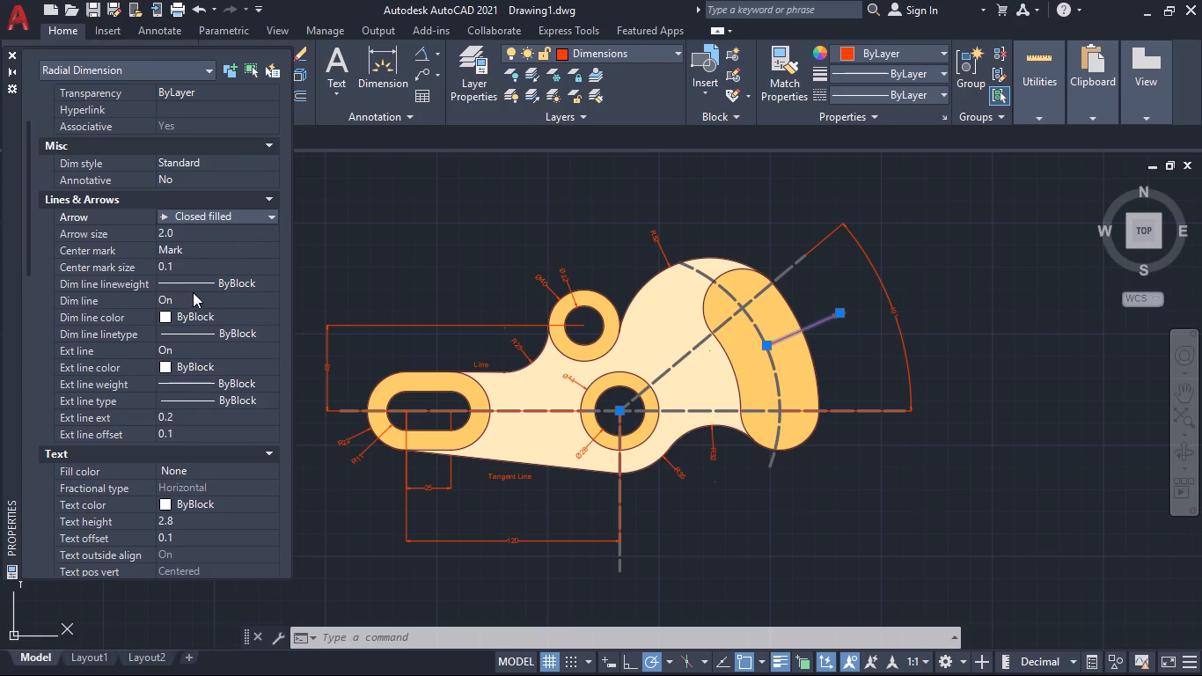
pyautogui.click(195, 252)
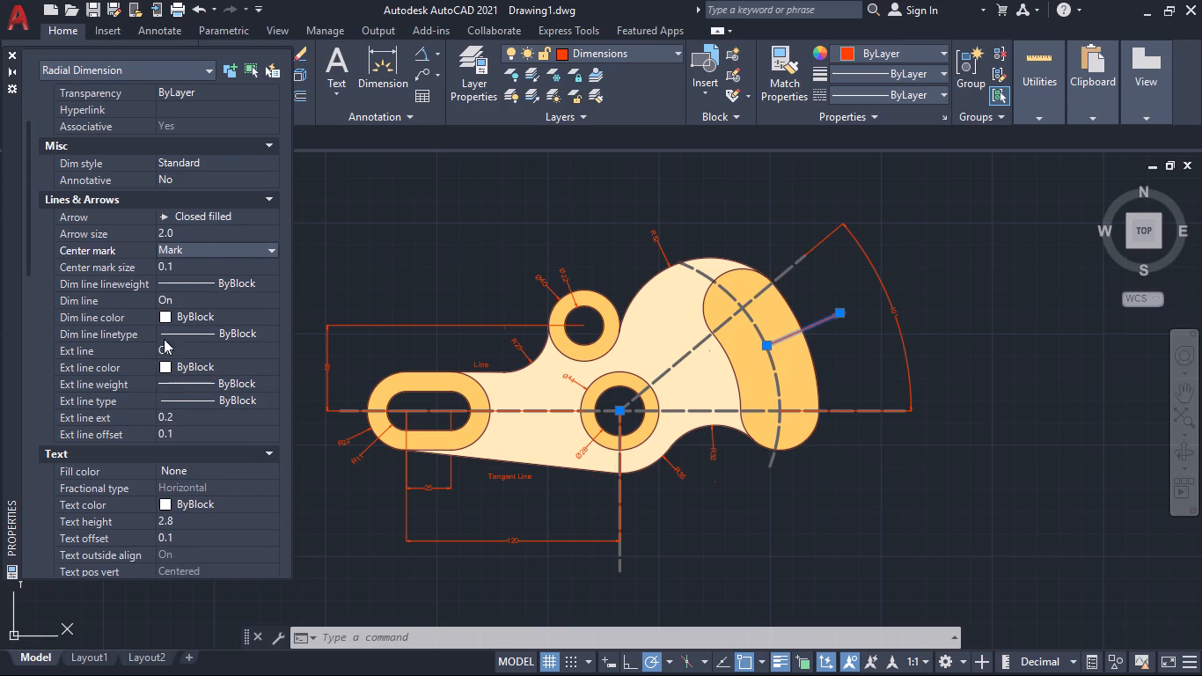
pyautogui.click(136, 334)
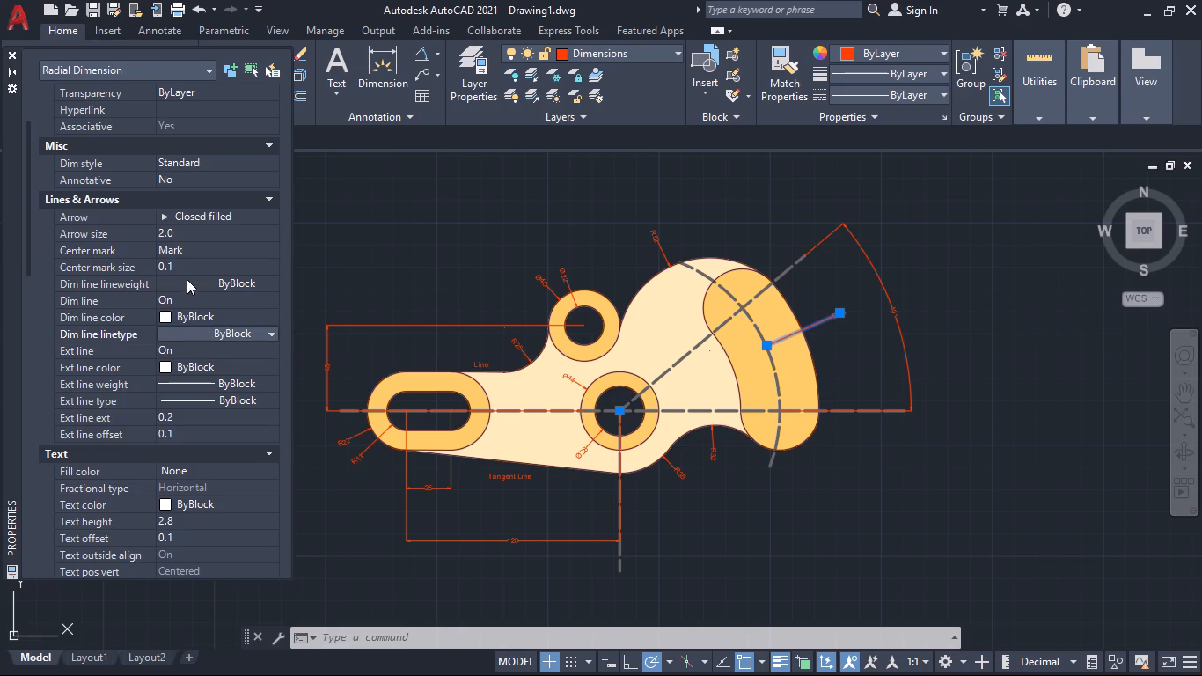
pyautogui.scroll(-1, 127, 384)
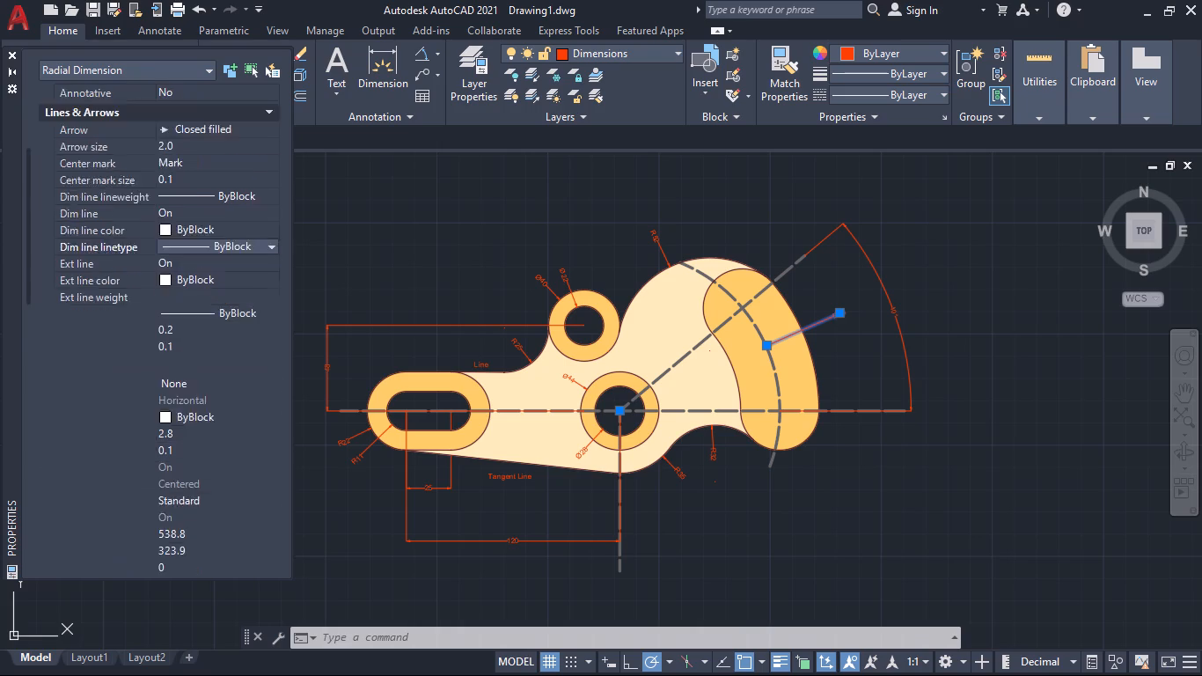
pyautogui.scroll(-1, 127, 384)
pyautogui.scroll(4, 135, 371)
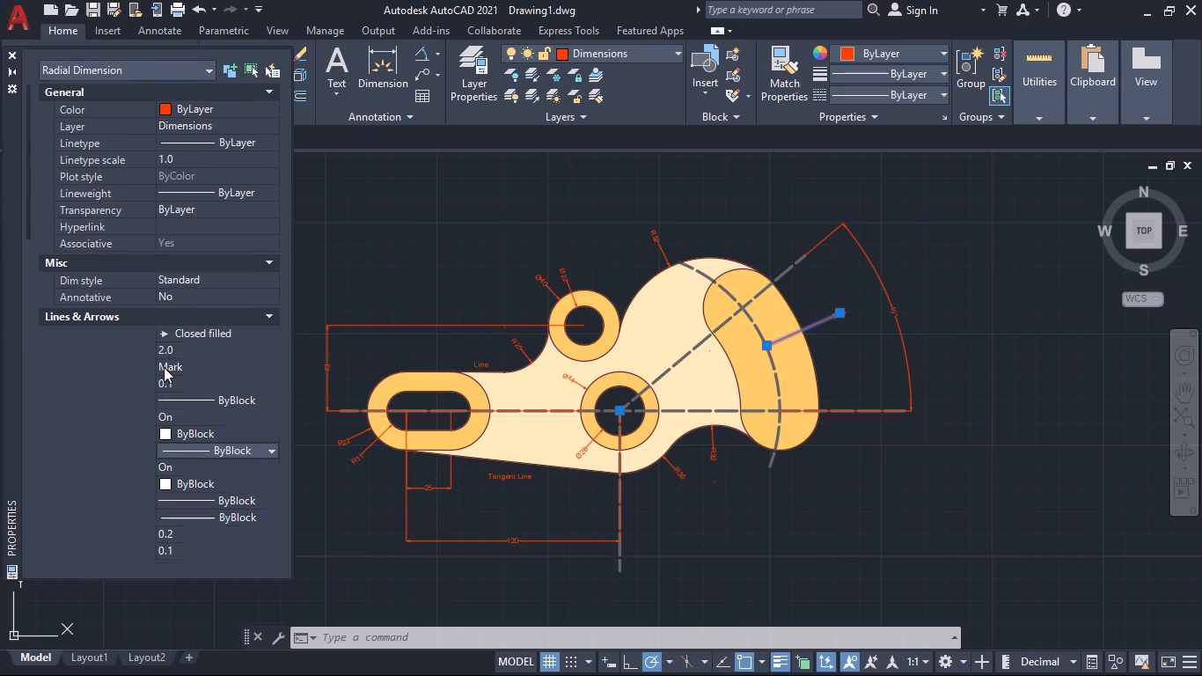
pyautogui.scroll(2, 164, 367)
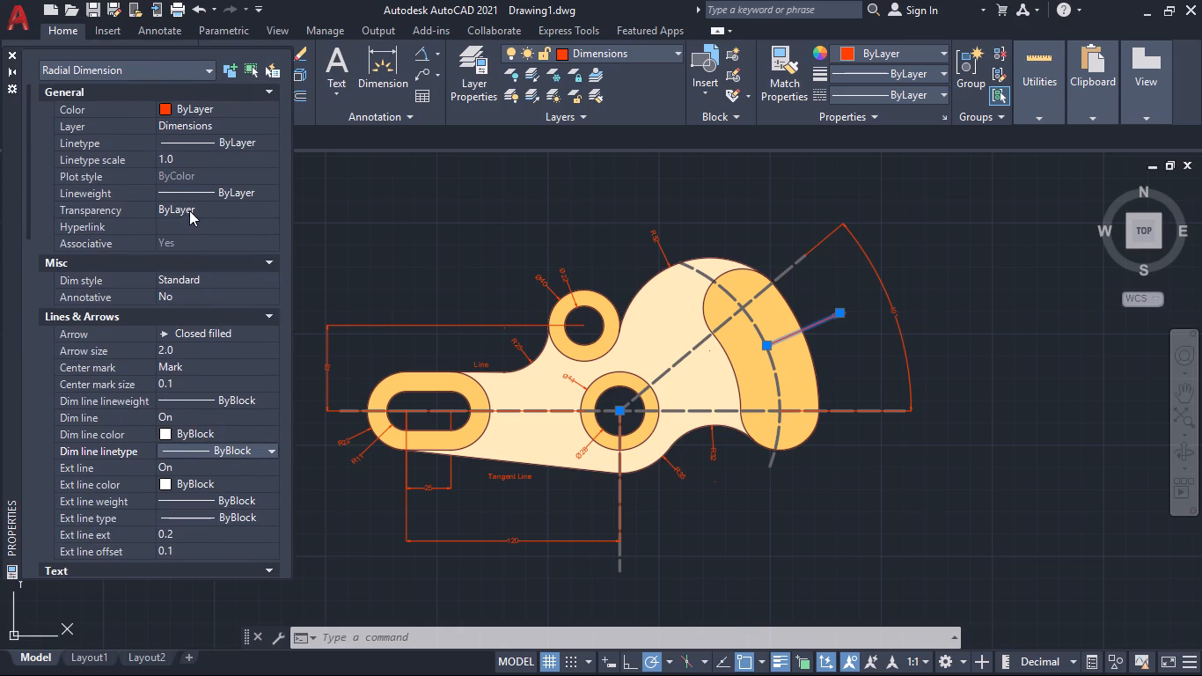
pyautogui.click(189, 210)
pyautogui.click(216, 229)
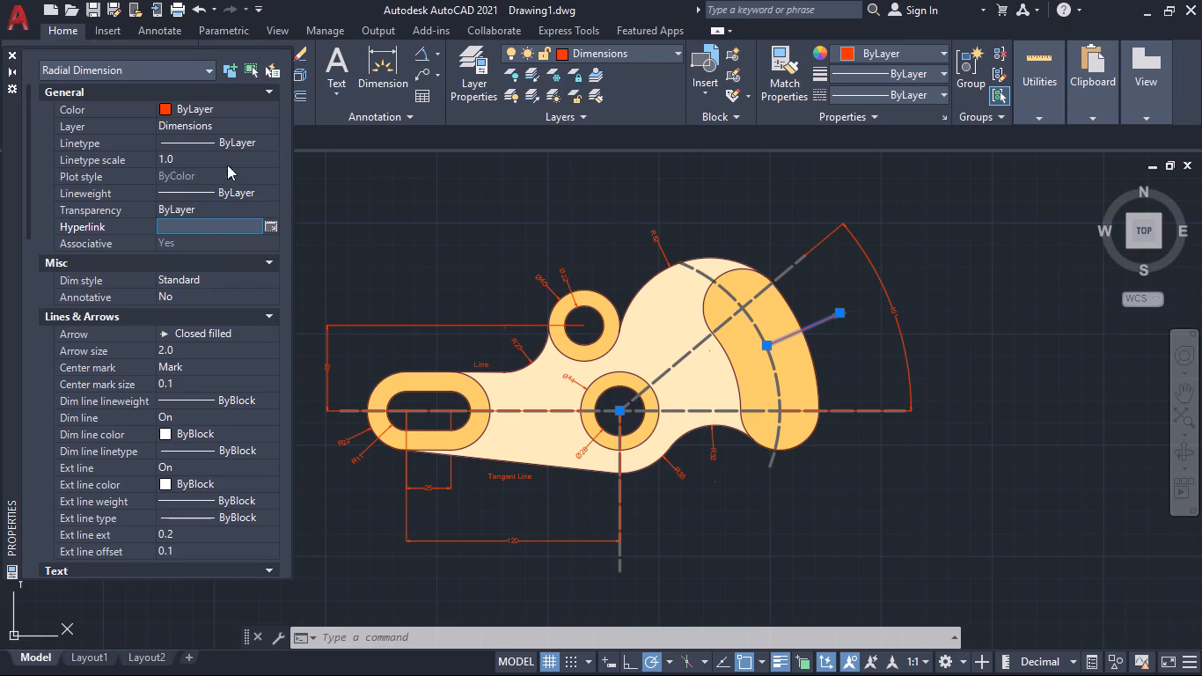
pyautogui.click(143, 158)
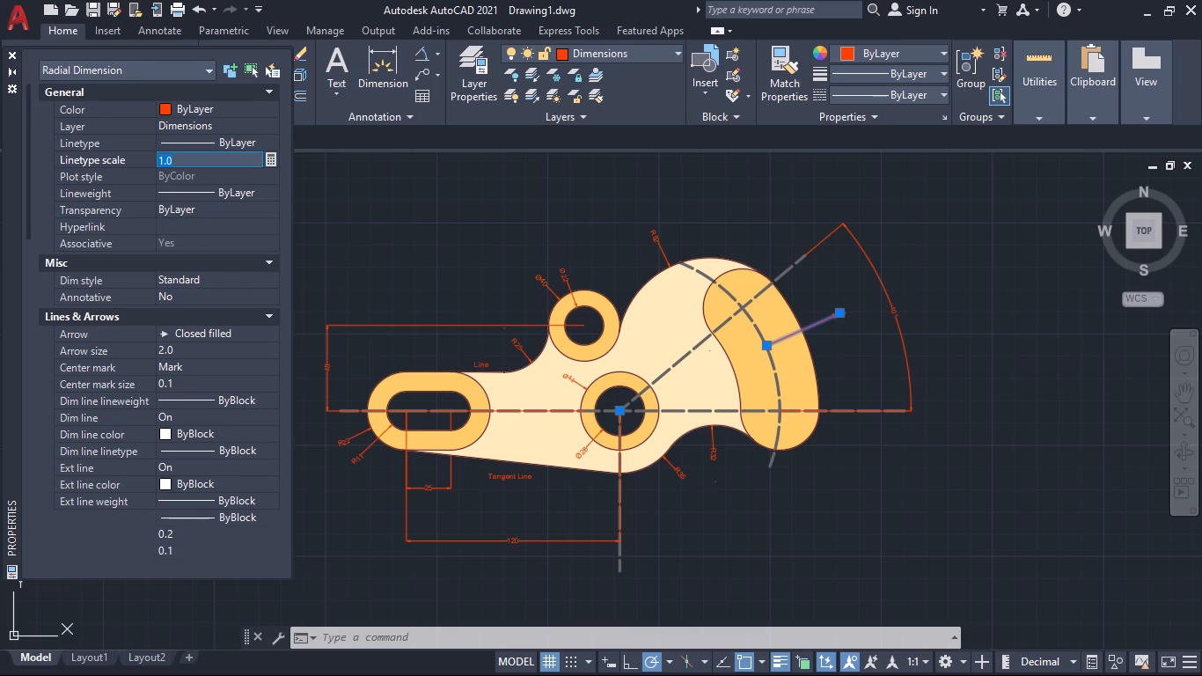
pyautogui.scroll(-2, 137, 239)
pyautogui.scroll(-1, 136, 314)
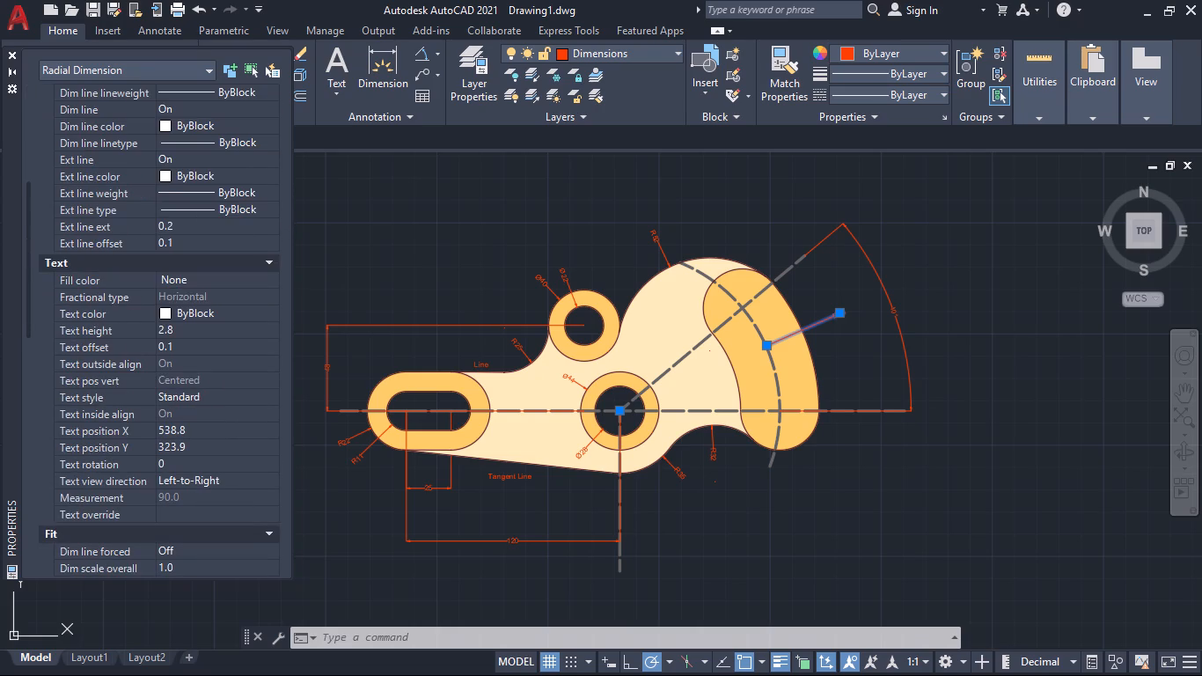
pyautogui.scroll(-1, 121, 322)
pyautogui.scroll(-1, 171, 444)
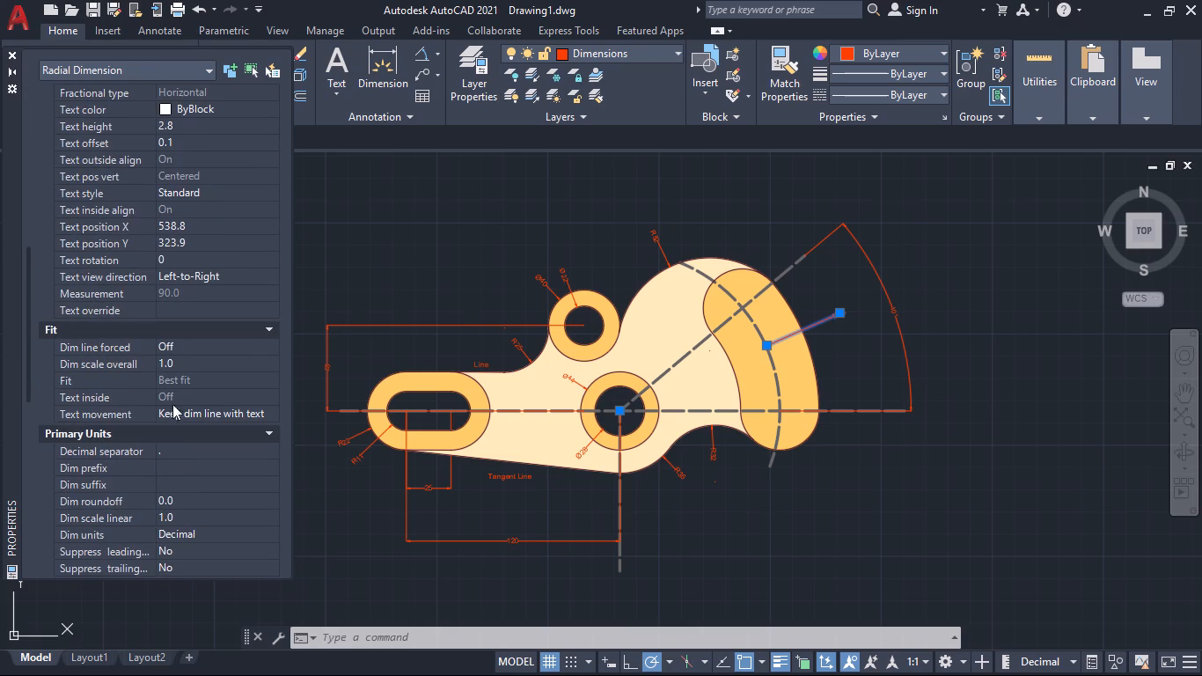
# Set Dim line forced to On for the R90 dimension, close its properties and deselect it.
pyautogui.click(210, 347)
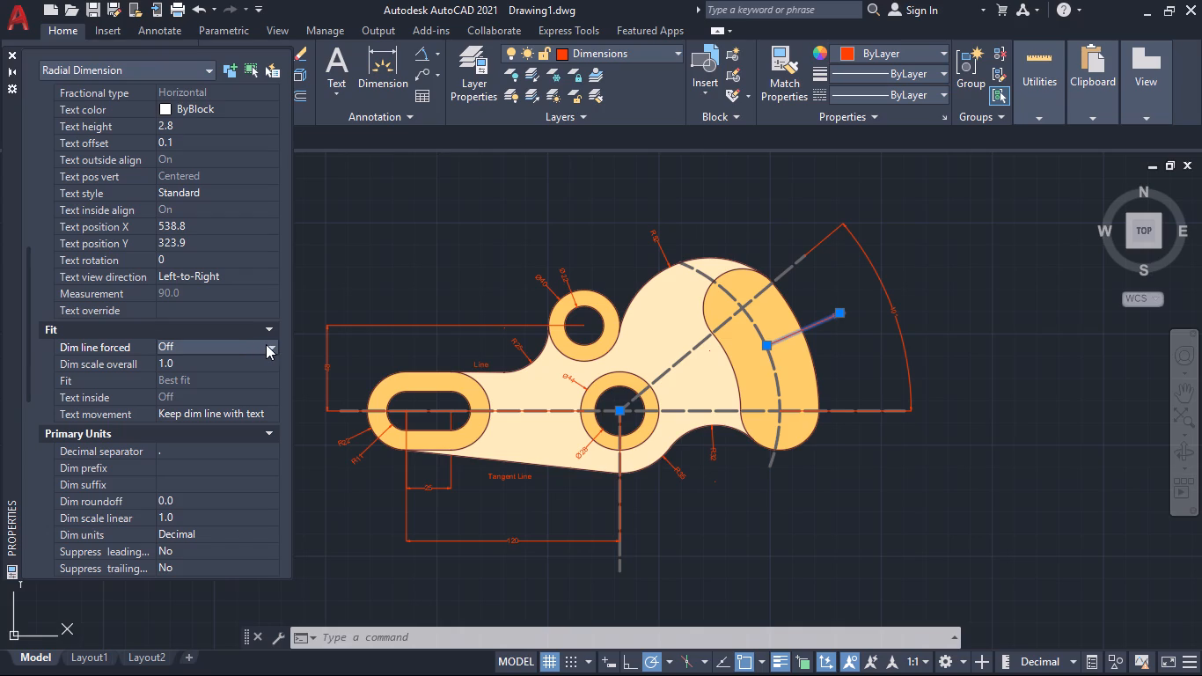
pyautogui.click(267, 344)
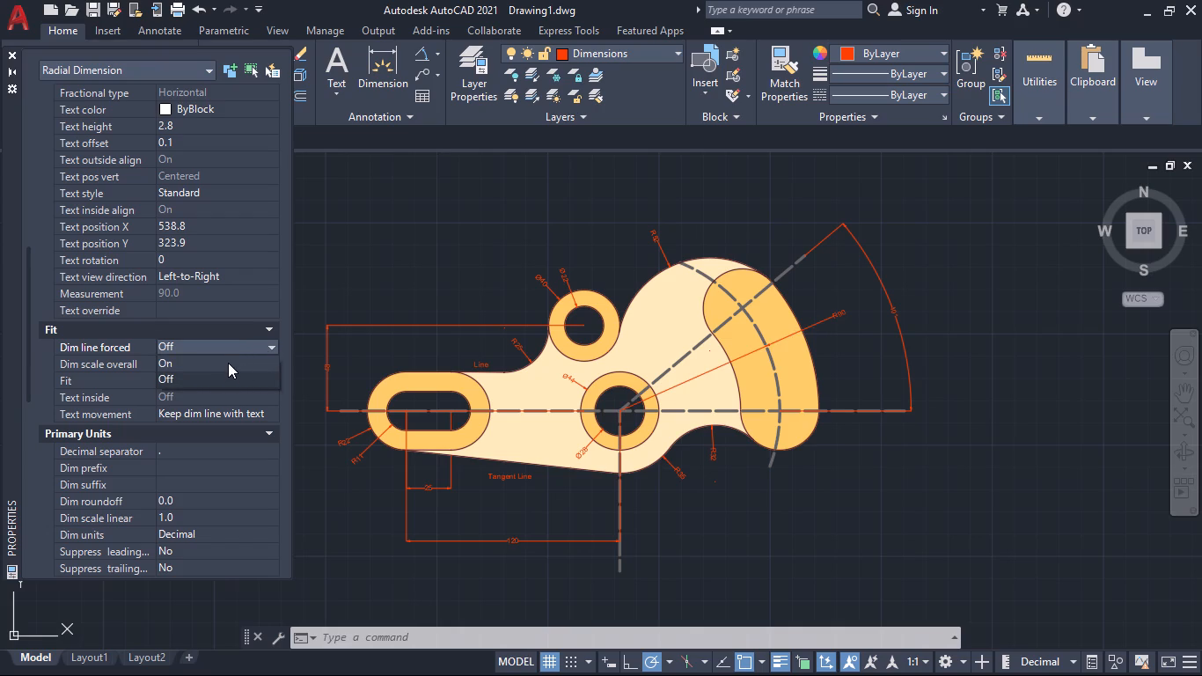
pyautogui.click(228, 363)
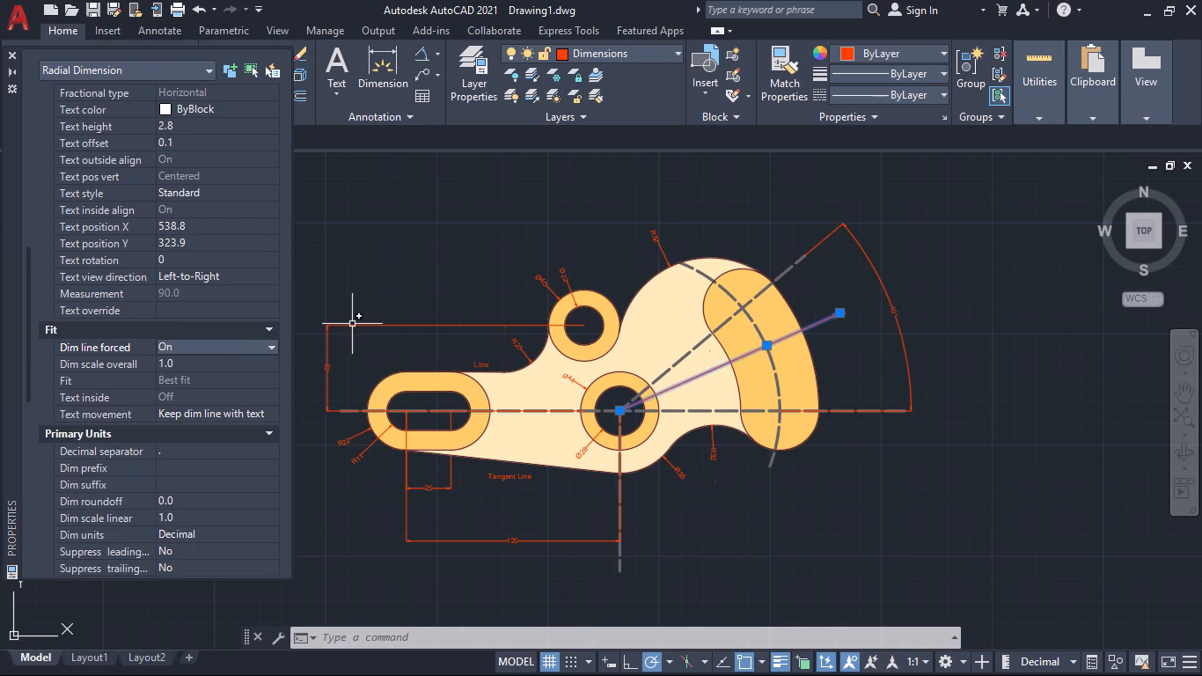
pyautogui.scroll(4, 192, 253)
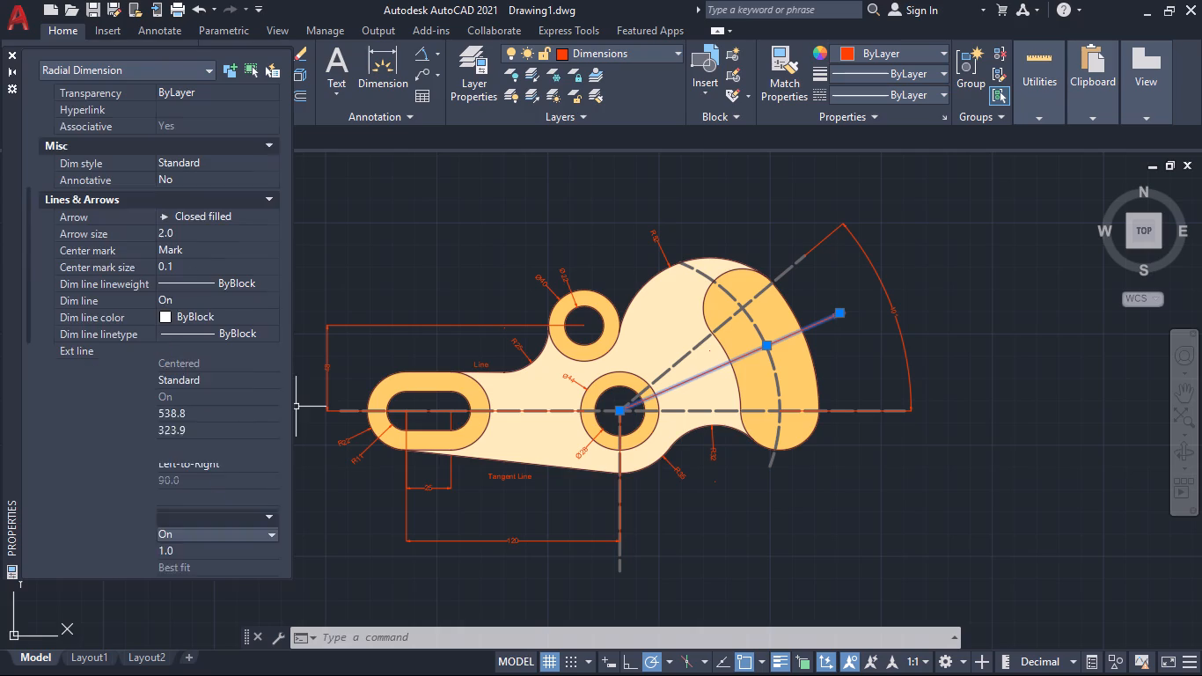
pyautogui.click(12, 55)
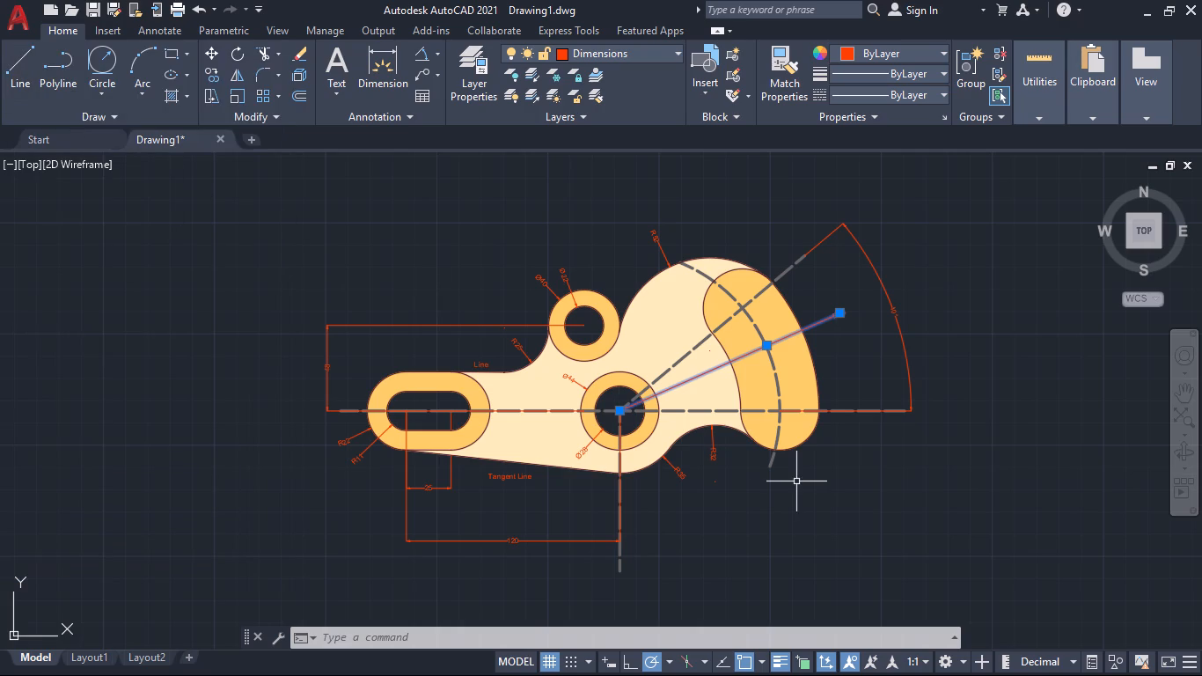
pyautogui.press('Escape')
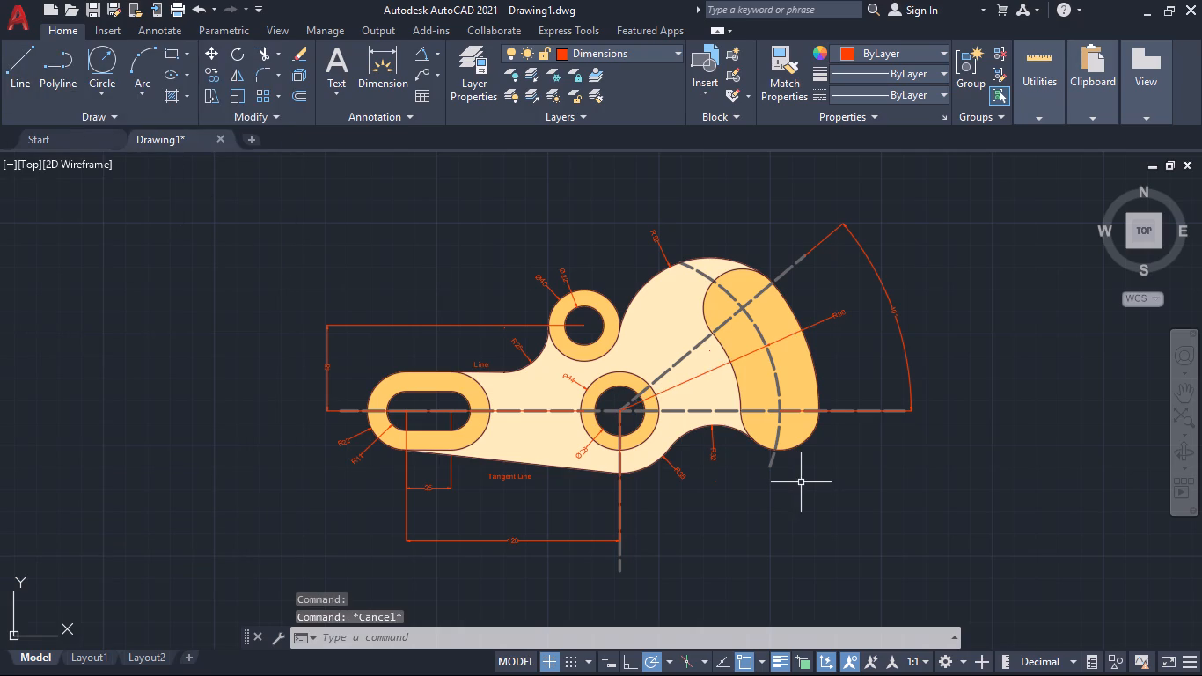
# Set Dim line forced to On for the Ø44 diameter dimension on the central boss and close its properties.
pyautogui.scroll(2, 854, 366)
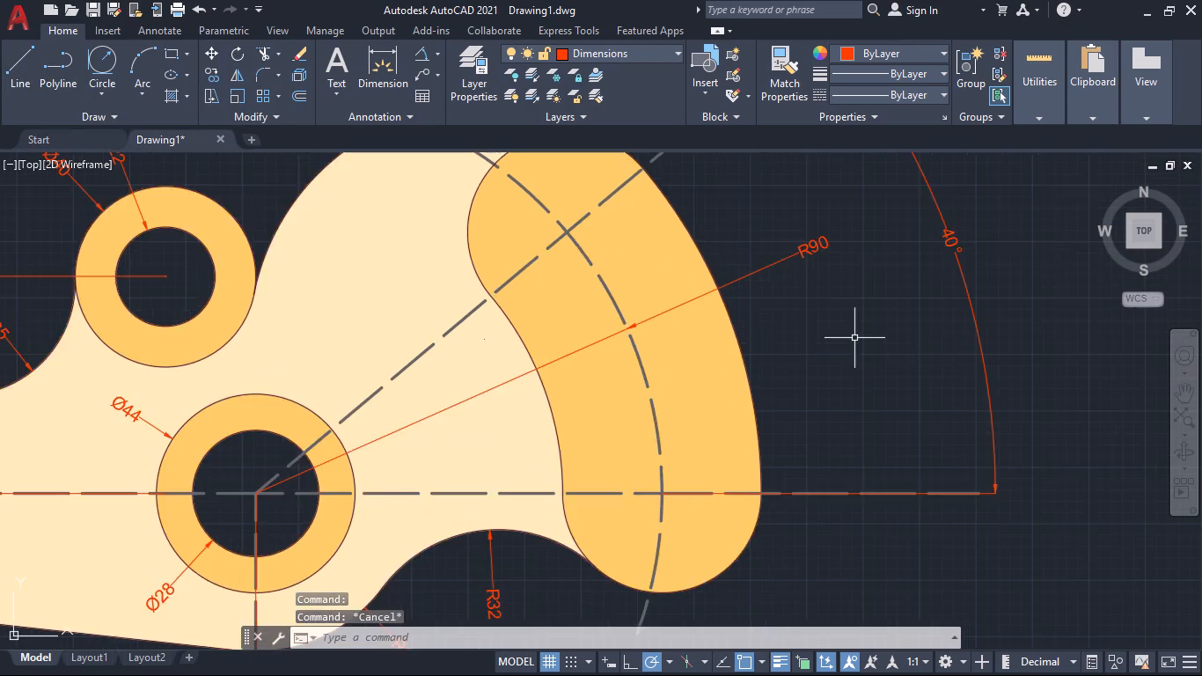
pyautogui.scroll(-1, 854, 338)
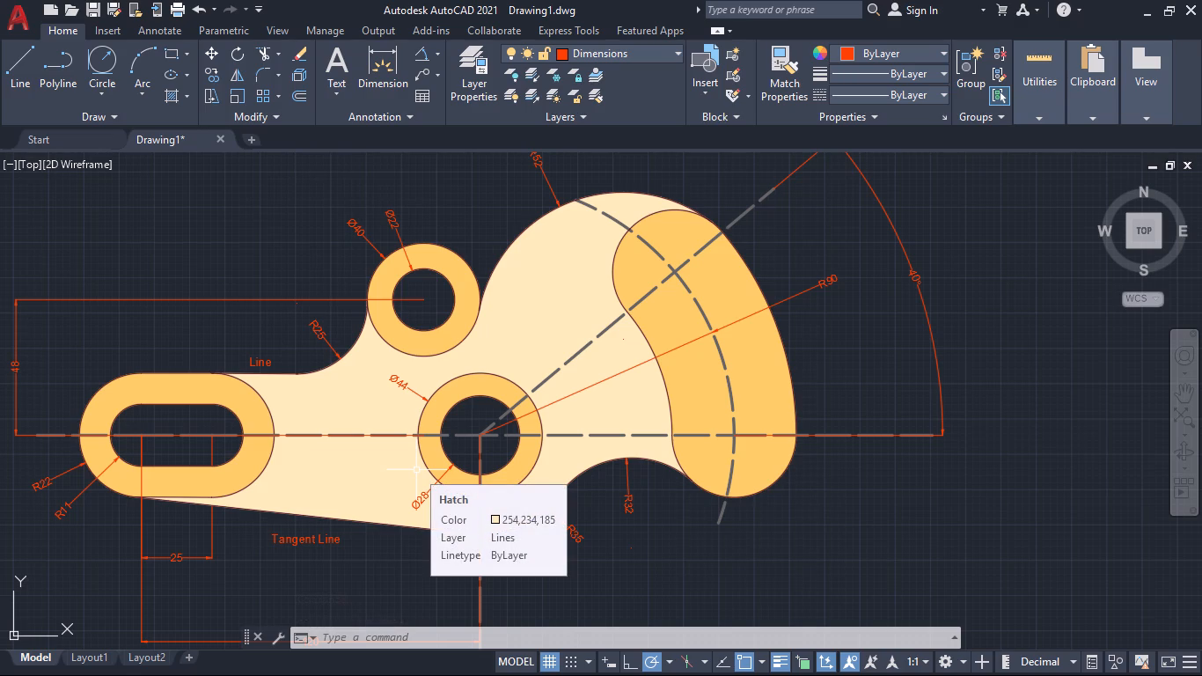
pyautogui.scroll(2, 411, 391)
pyautogui.click(390, 375)
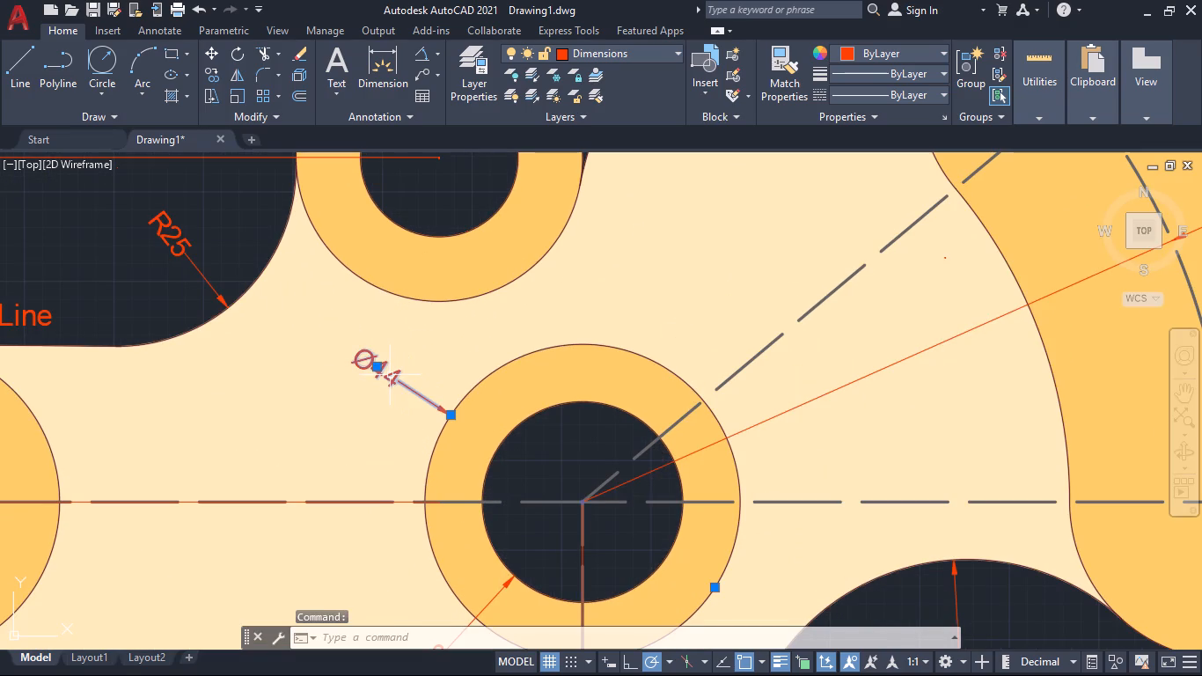
pyautogui.hotkey('ctrl', '1')
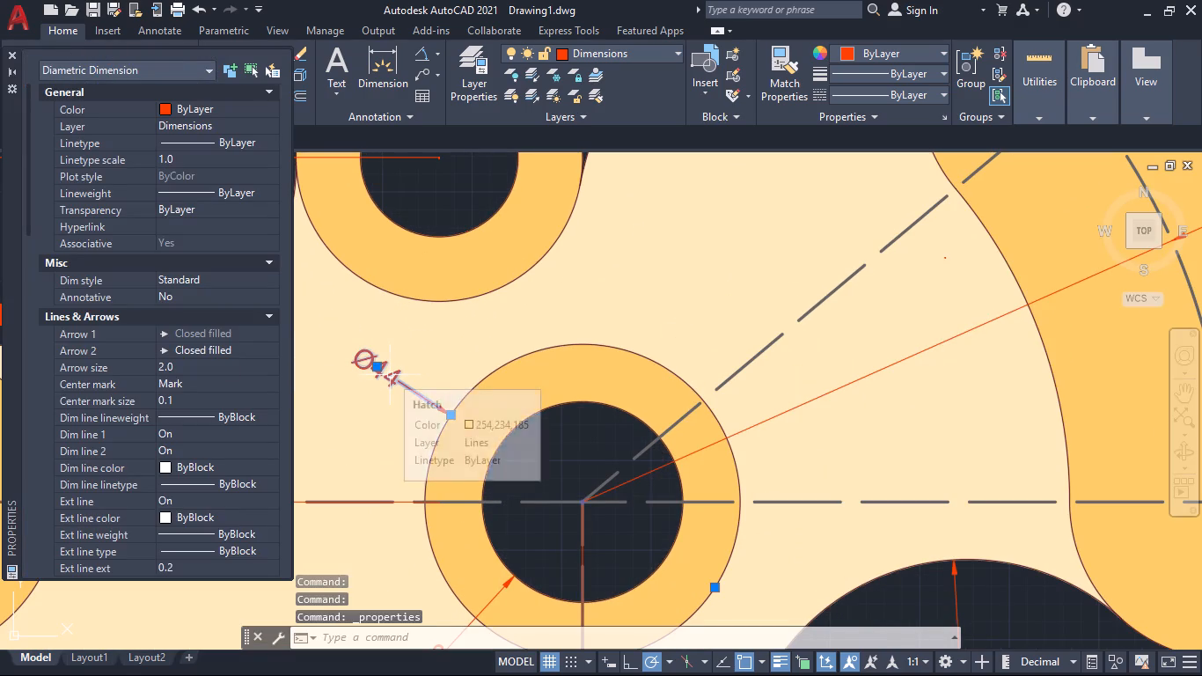
pyautogui.scroll(-3, 172, 382)
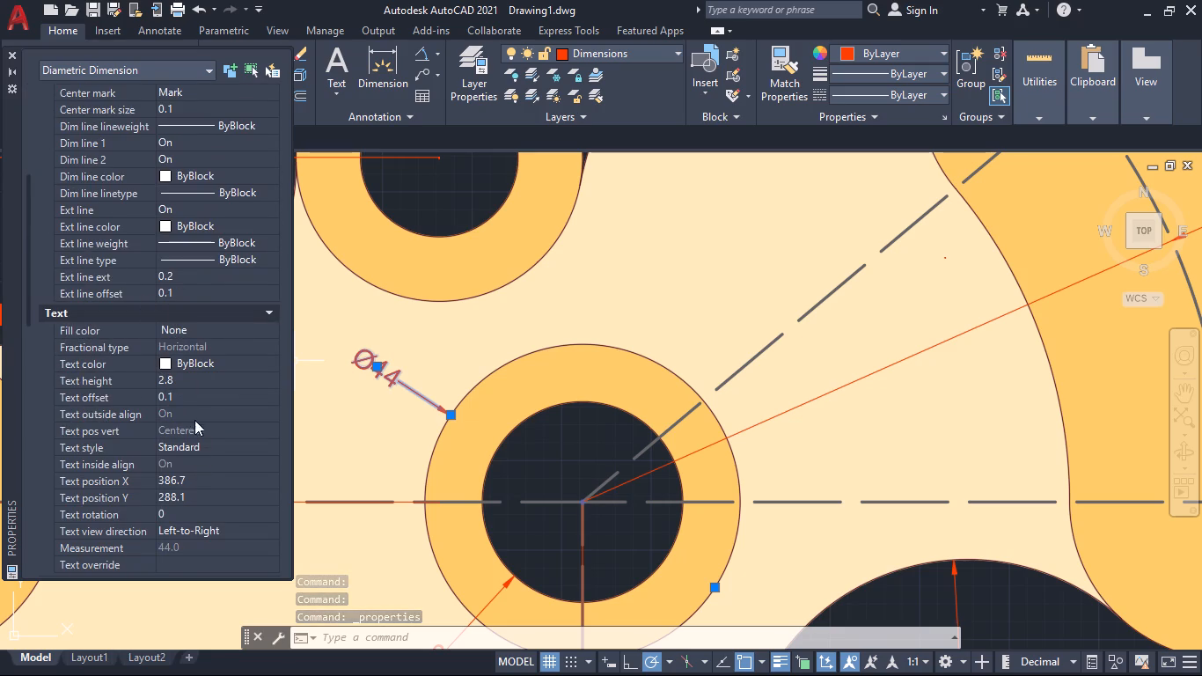
pyautogui.scroll(2, 185, 383)
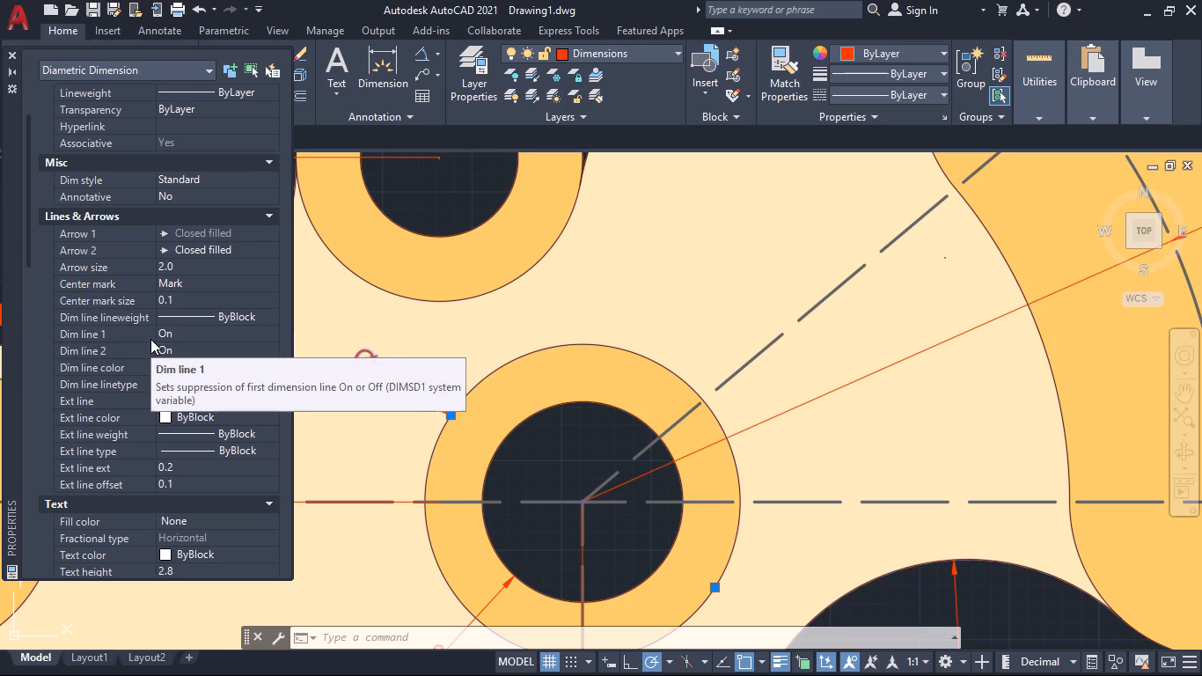
pyautogui.scroll(4, 150, 339)
pyautogui.scroll(-2, 150, 339)
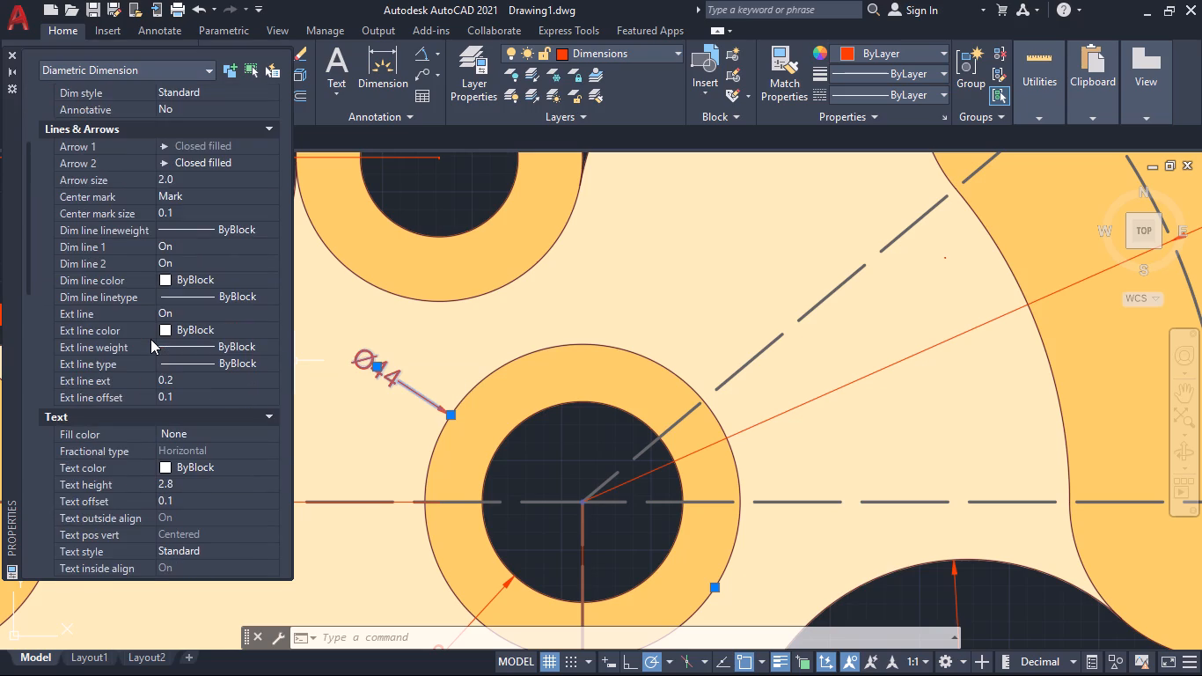
pyautogui.scroll(-4, 150, 339)
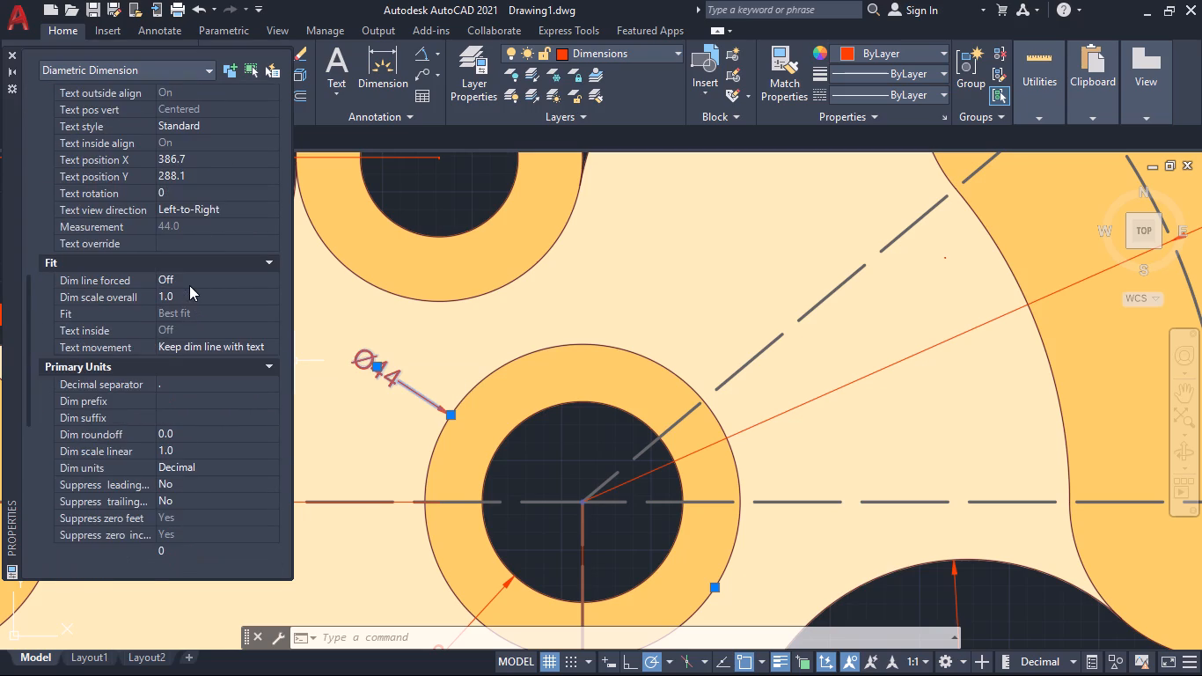
pyautogui.click(189, 281)
pyautogui.click(227, 281)
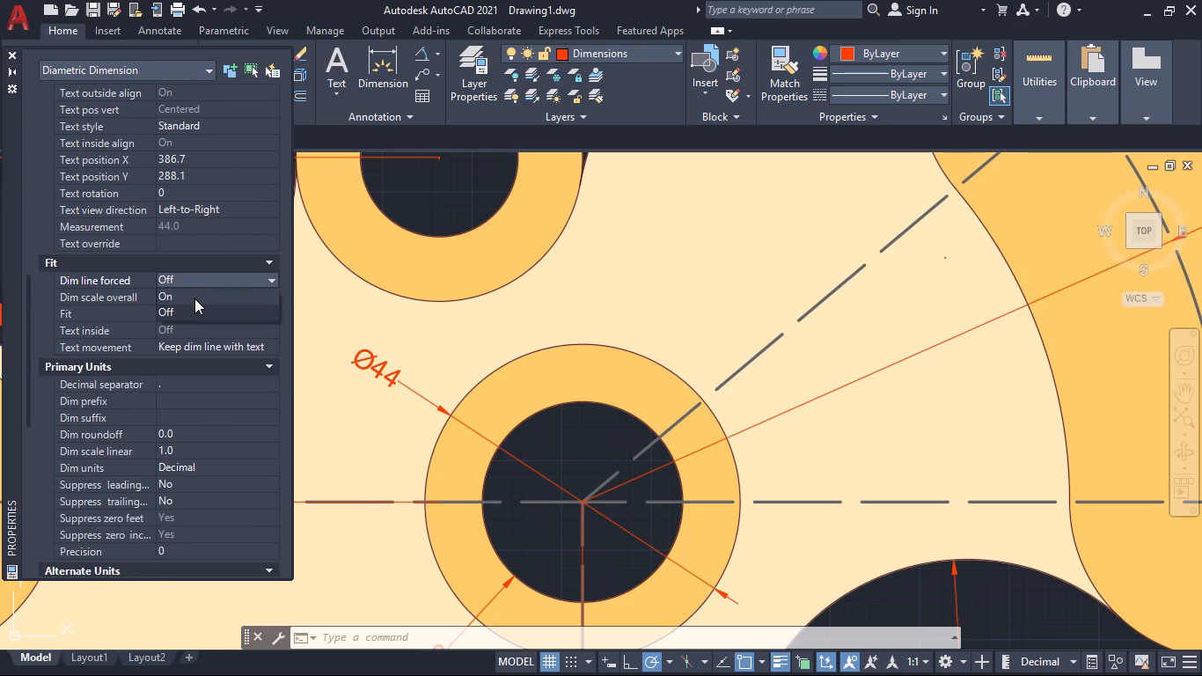
pyautogui.click(194, 298)
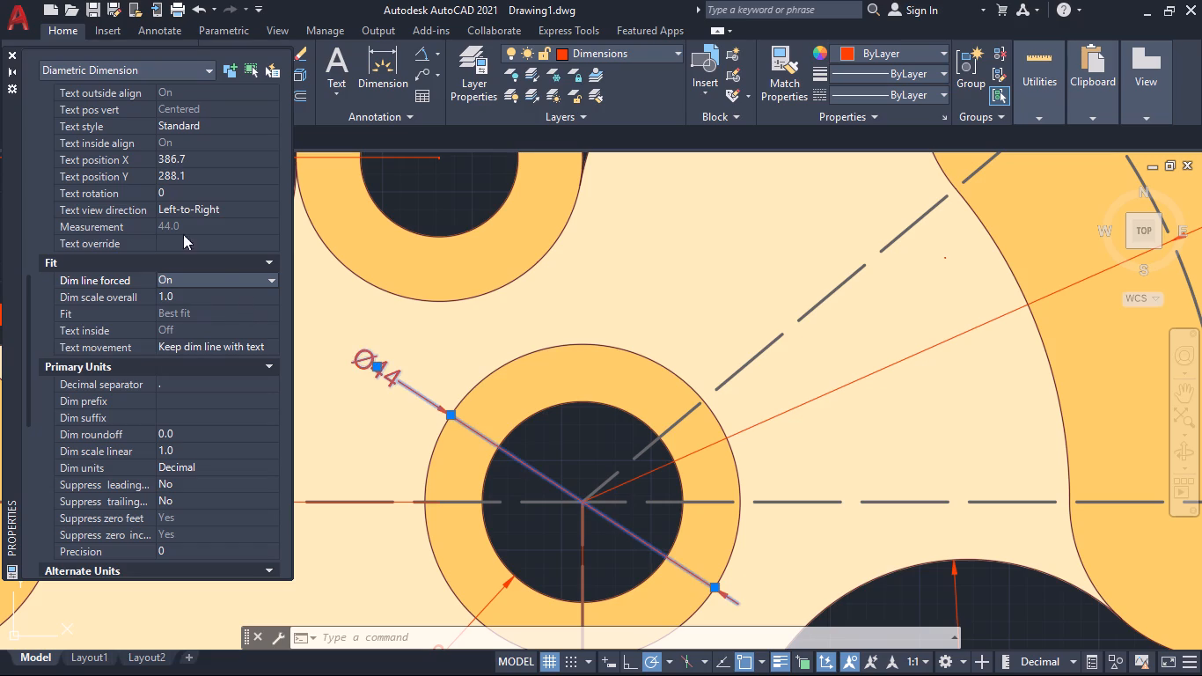
pyautogui.click(12, 56)
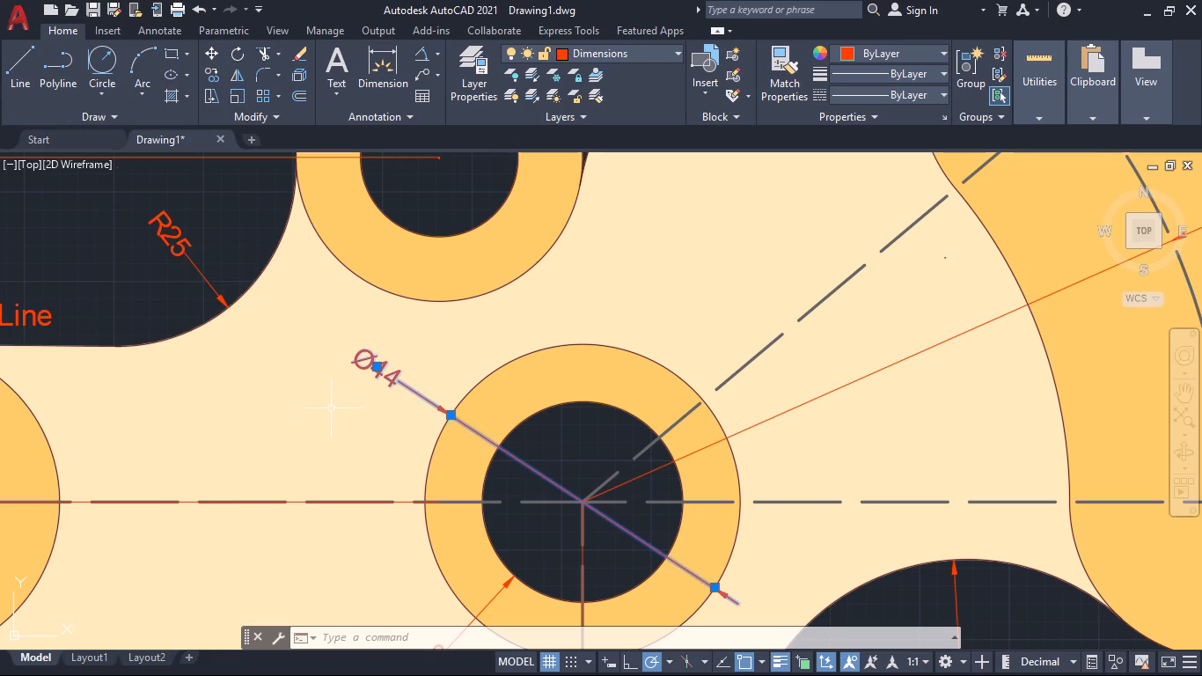
# Deselect the Ø44 dimension and set Dim line forced to On for the Ø28 diameter dimension on the central hole.
pyautogui.scroll(-1, 332, 424)
pyautogui.moveTo(333, 444); pyautogui.dragTo(333, 347, button='middle')
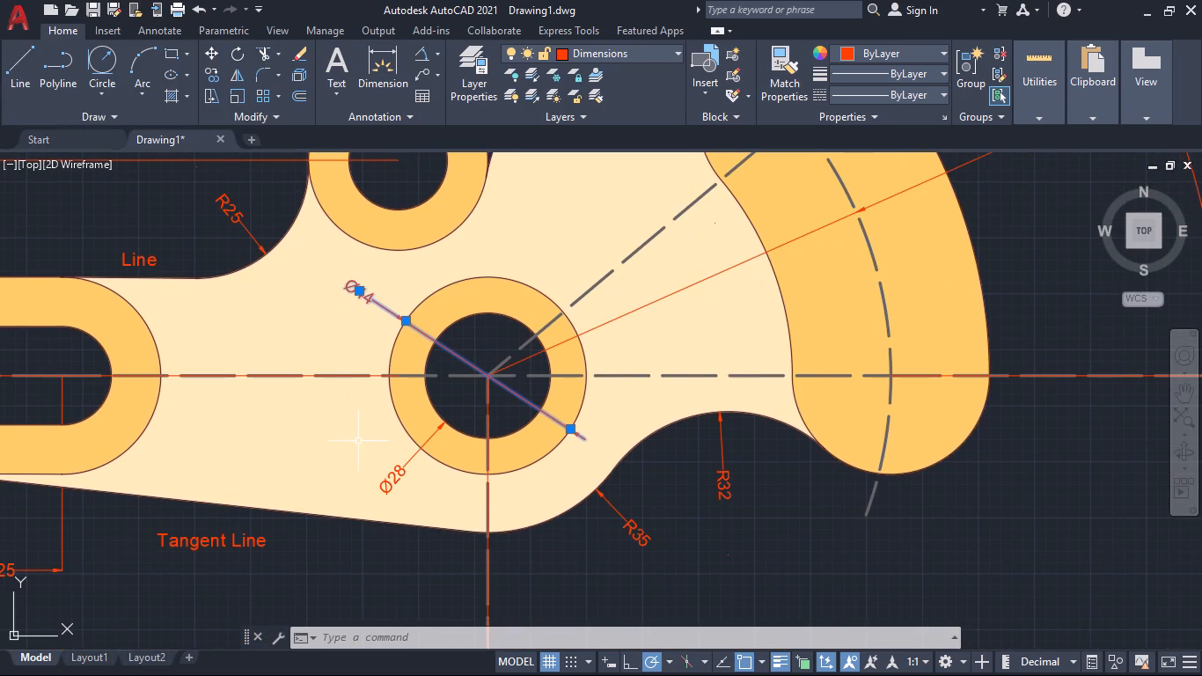
pyautogui.press('Escape')
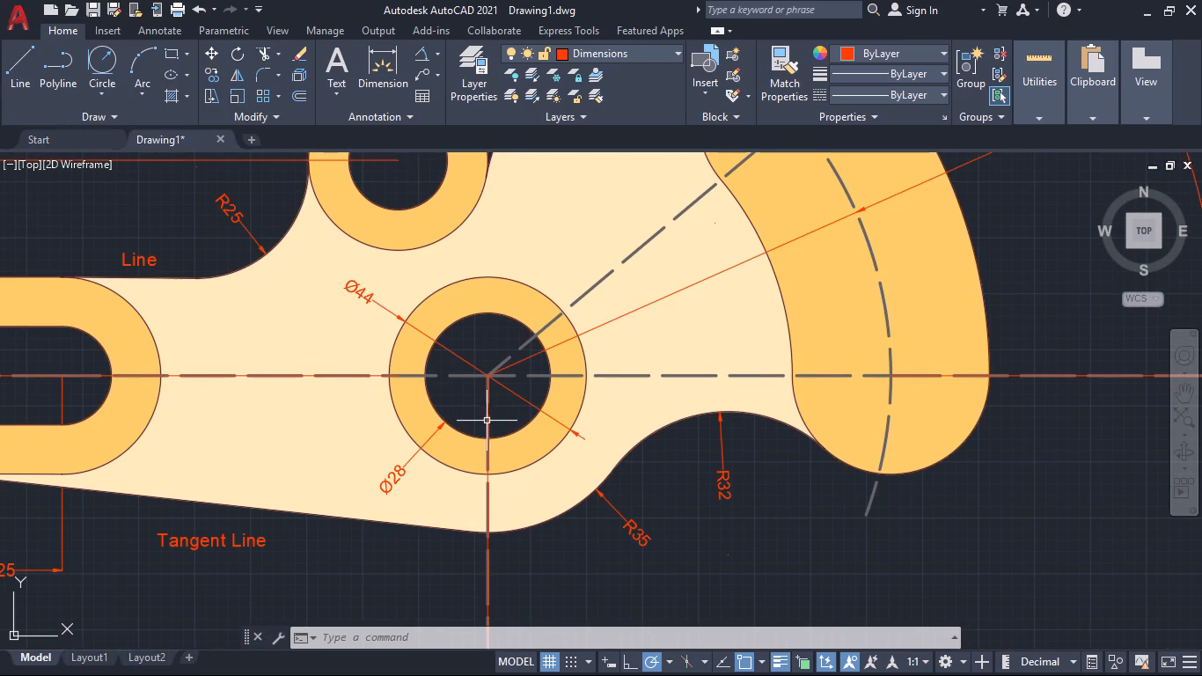
pyautogui.scroll(1, 441, 427)
pyautogui.click(380, 508)
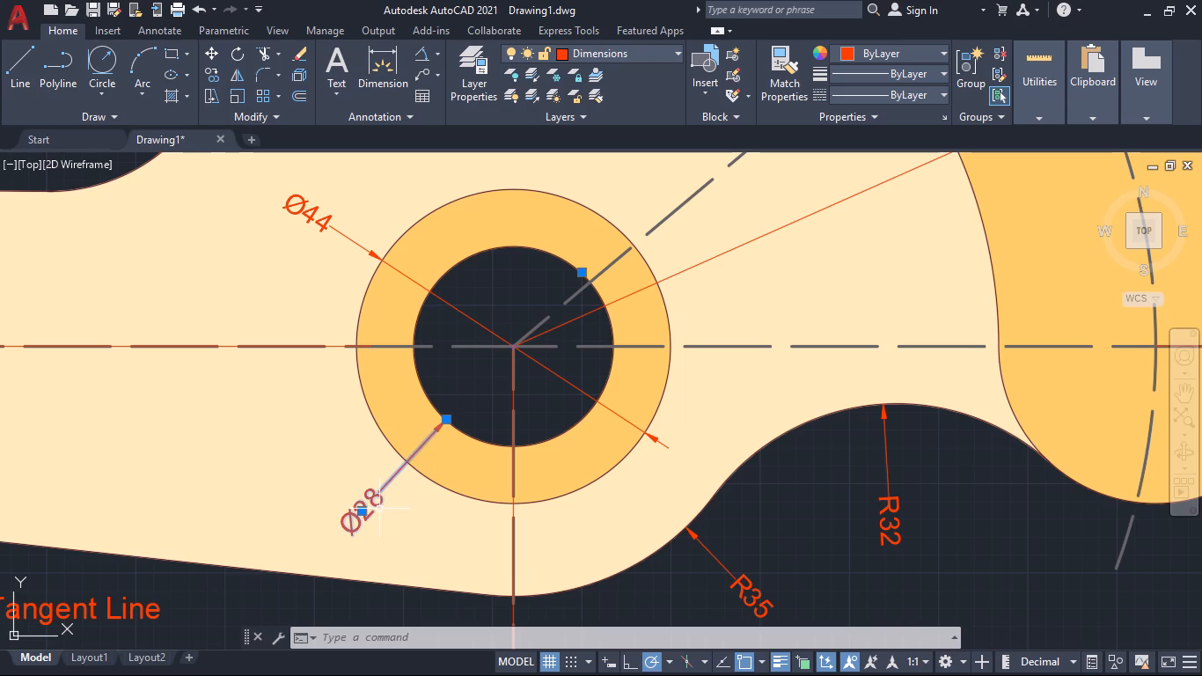
pyautogui.hotkey('ctrl', '1')
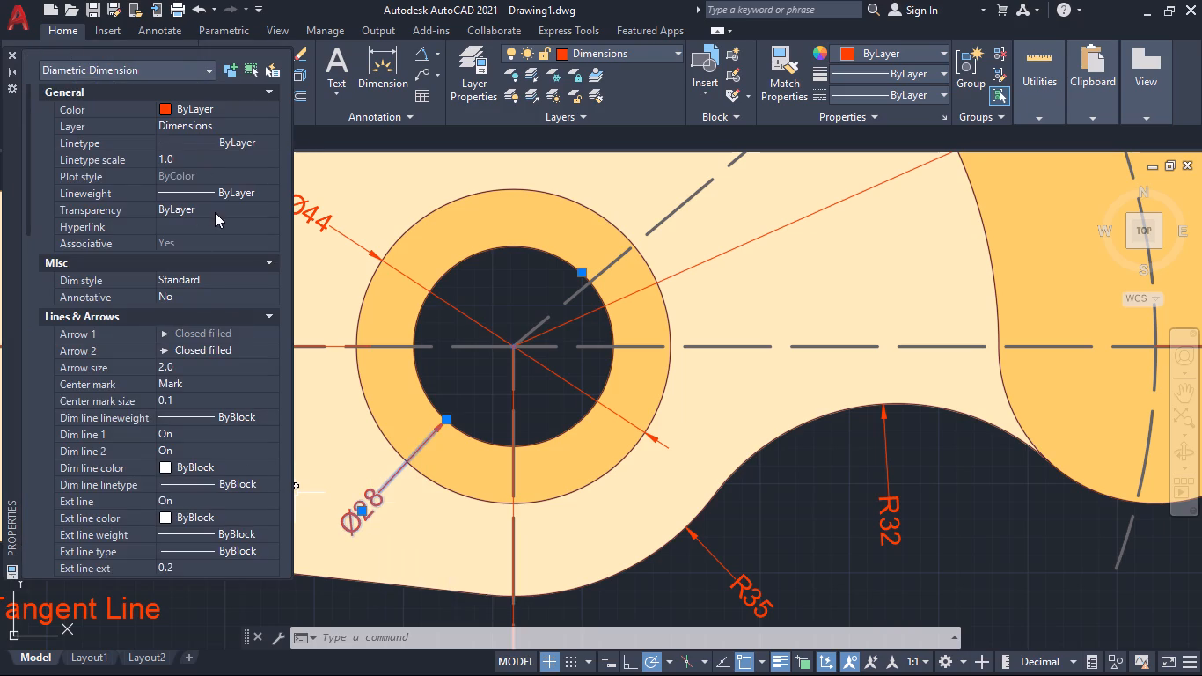
pyautogui.scroll(-4, 223, 387)
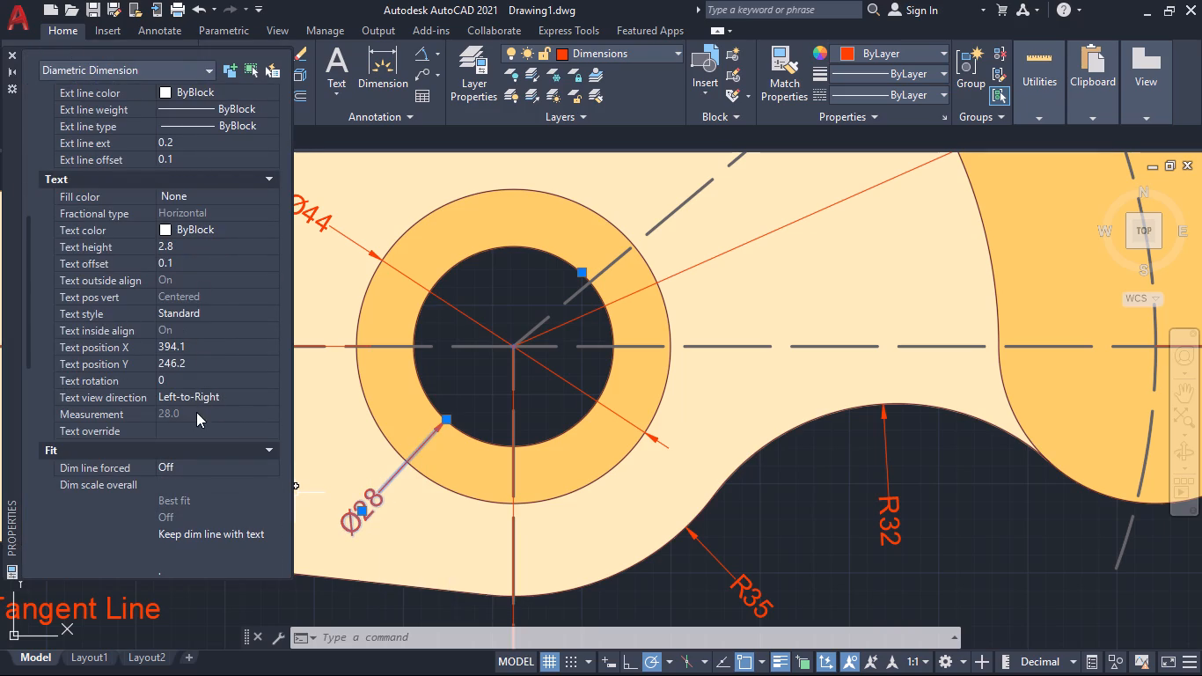
pyautogui.click(195, 471)
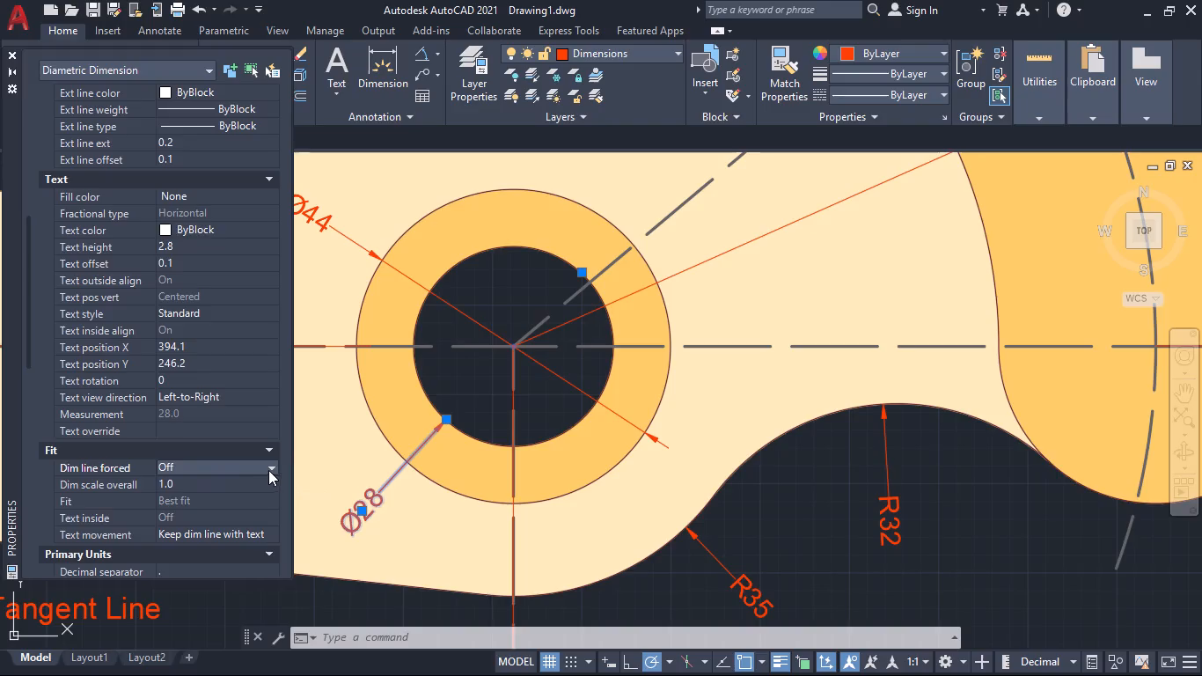
pyautogui.click(268, 470)
pyautogui.click(200, 484)
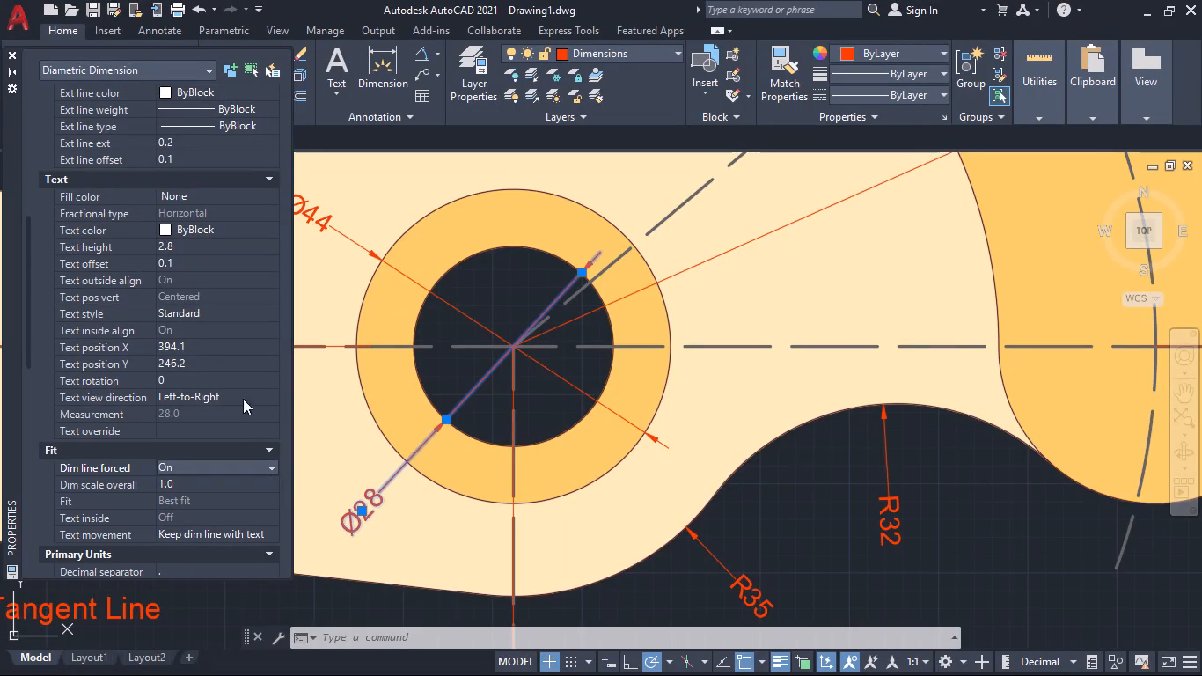
# Look through the Ø28 dimension's text, fit, units and tolerance properties, including the available Text movement options.
pyautogui.scroll(1, 165, 327)
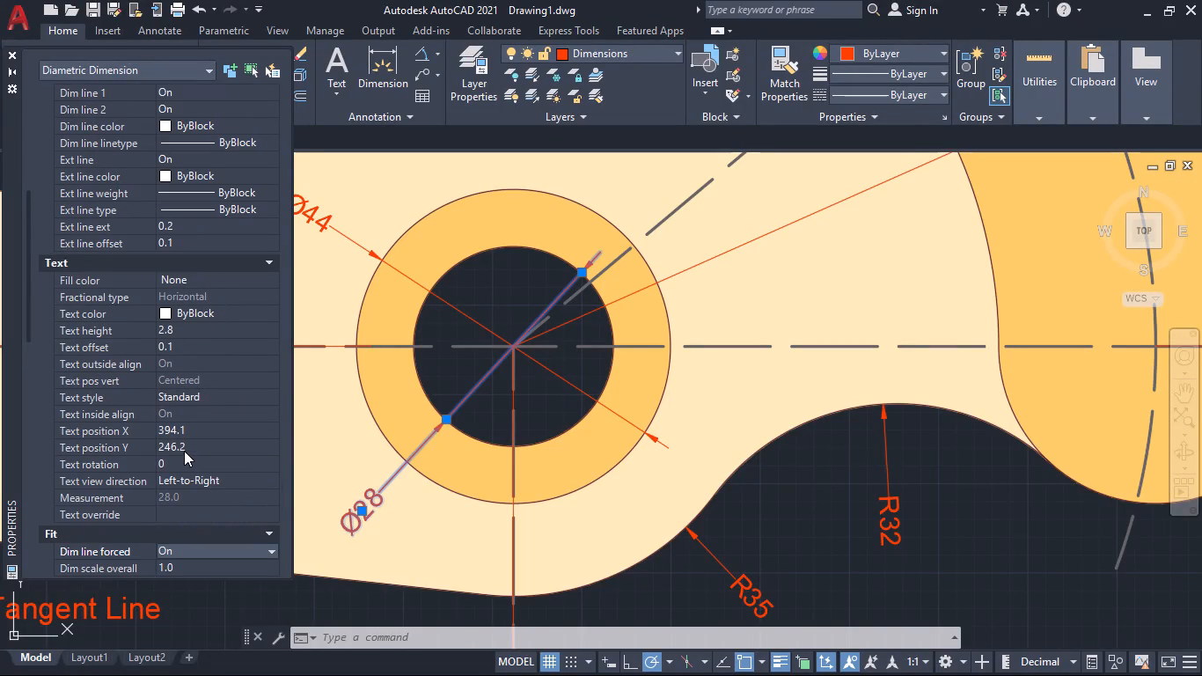
pyautogui.scroll(-2, 161, 389)
pyautogui.scroll(3, 161, 388)
pyautogui.scroll(-1, 197, 400)
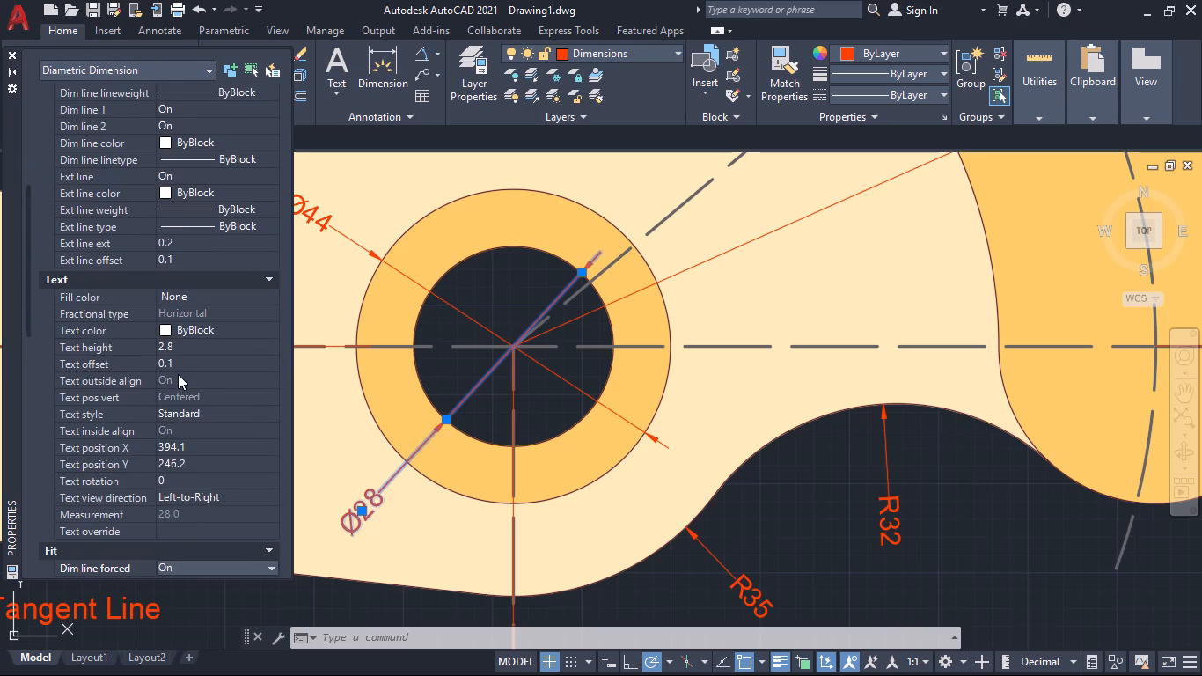
pyautogui.scroll(-2, 181, 373)
pyautogui.scroll(2, 187, 403)
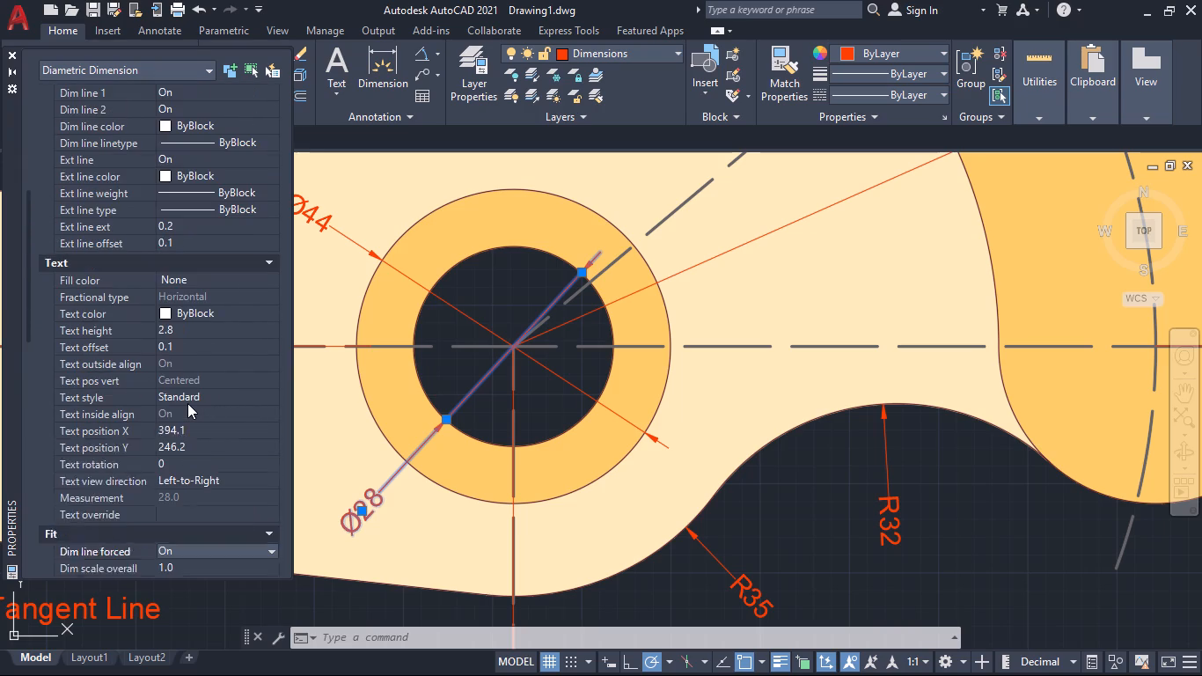
pyautogui.click(205, 477)
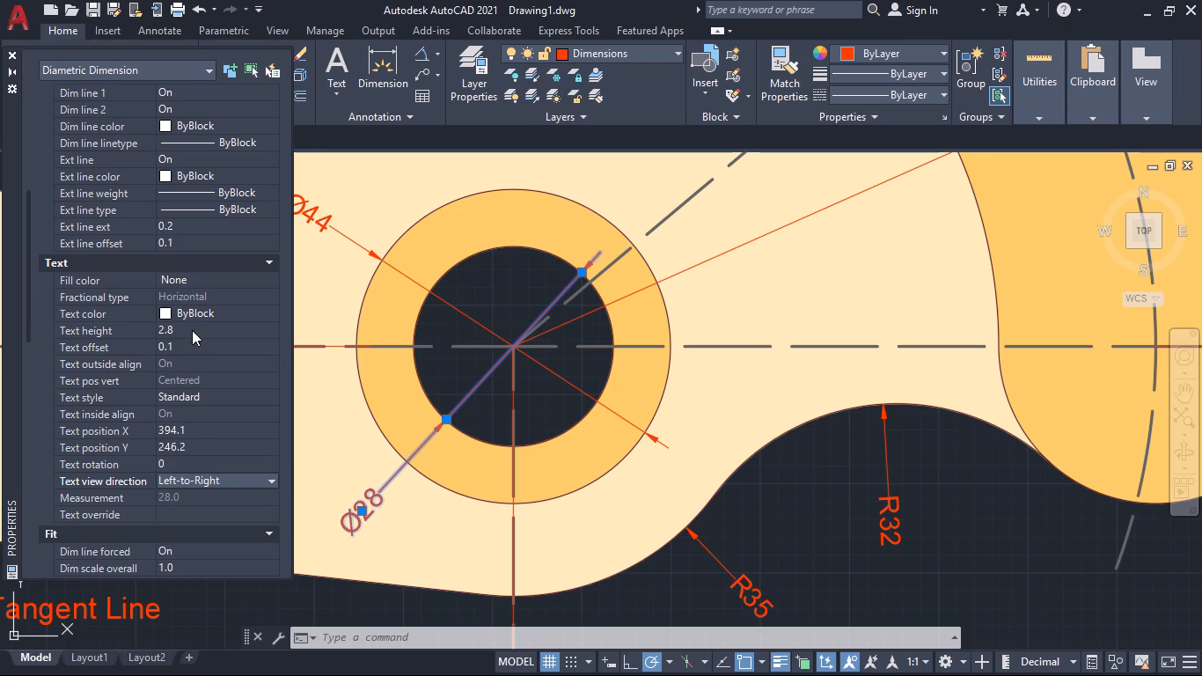
pyautogui.scroll(-2, 167, 417)
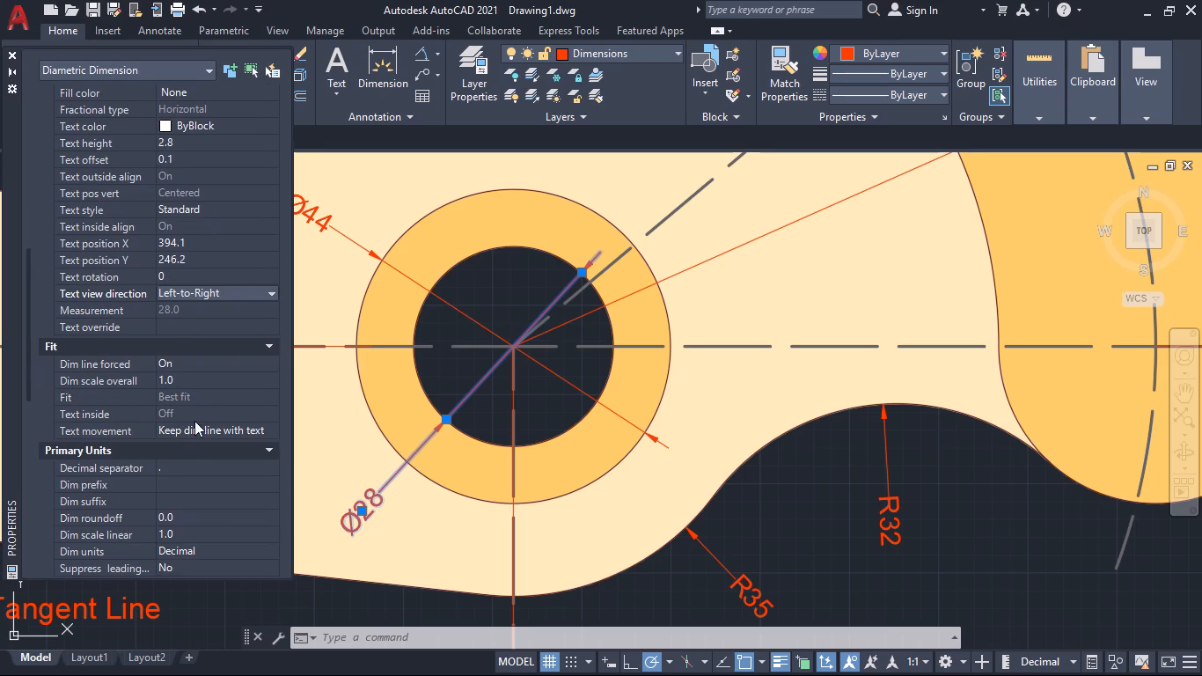
pyautogui.click(209, 431)
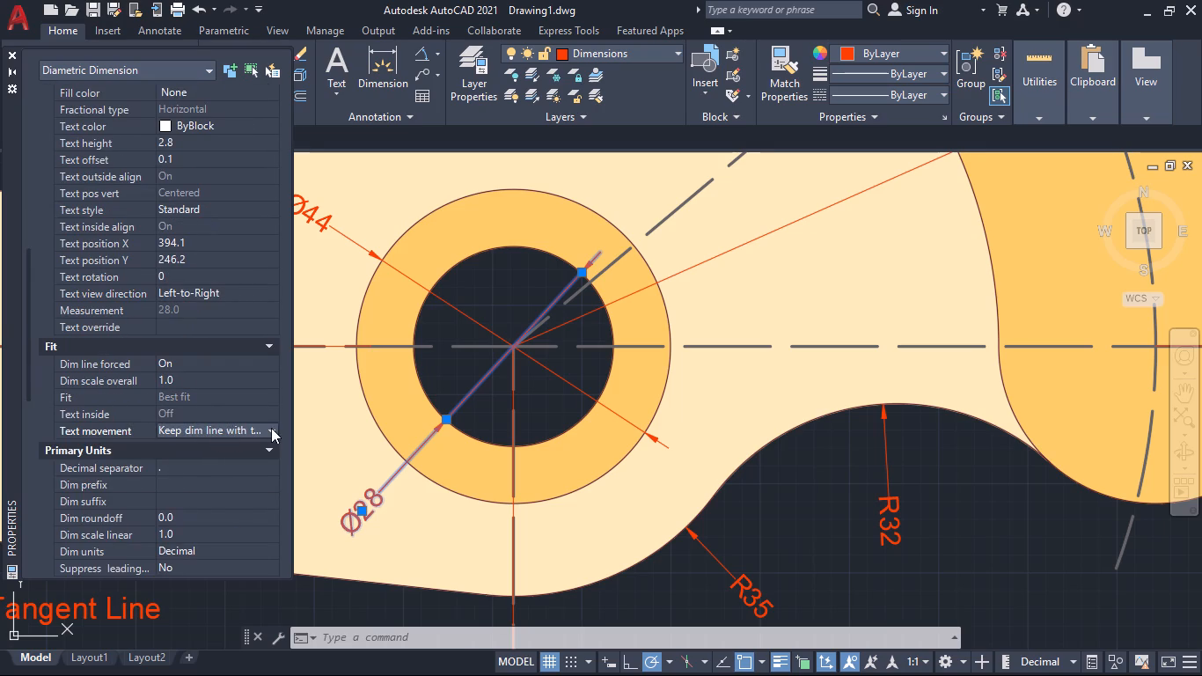
pyautogui.click(271, 428)
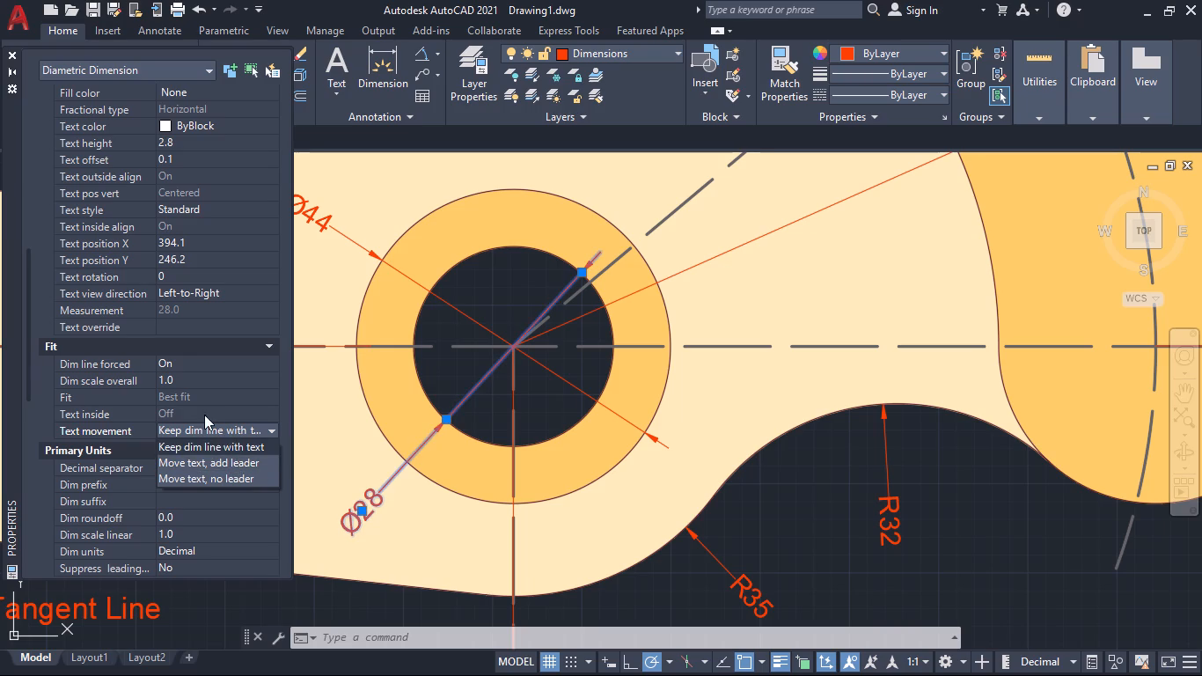
pyautogui.click(271, 429)
pyautogui.scroll(-2, 211, 440)
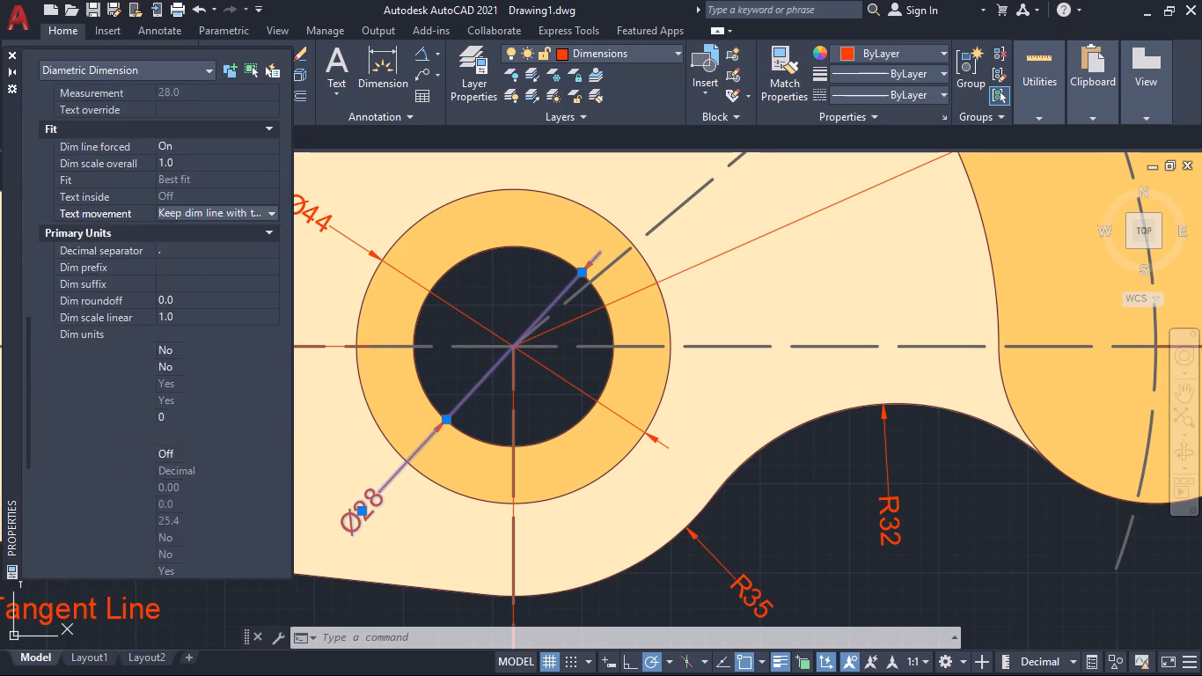
pyautogui.scroll(-3, 207, 441)
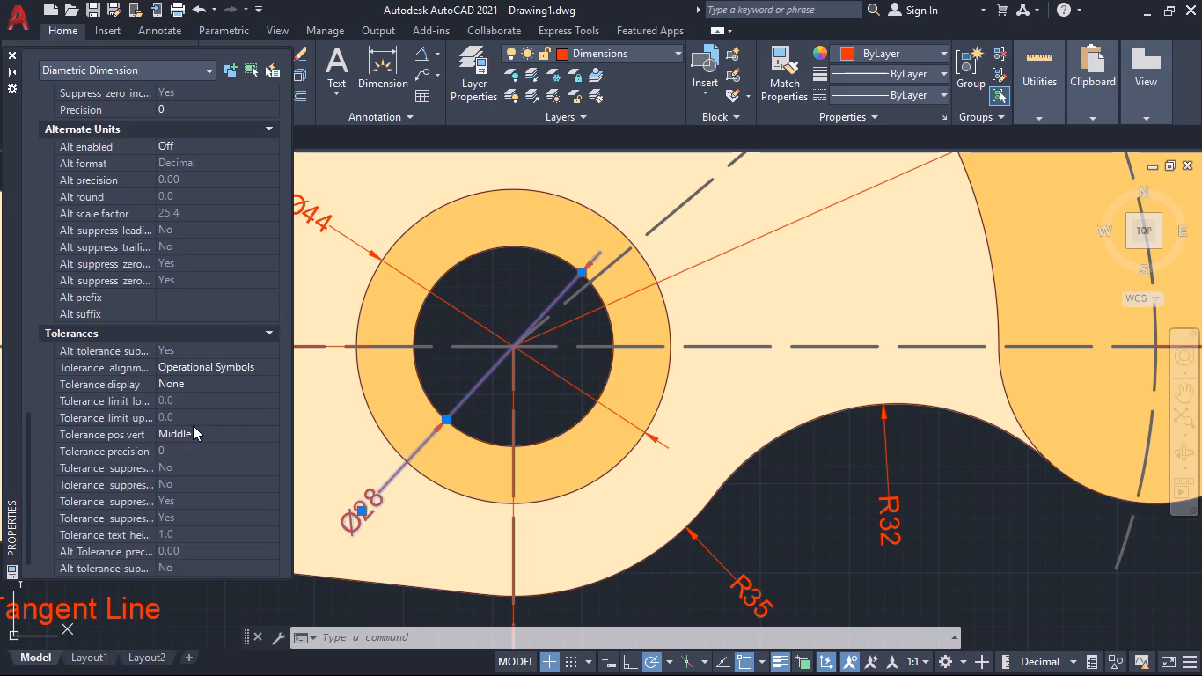
pyautogui.scroll(-4, 193, 425)
pyautogui.scroll(4, 187, 425)
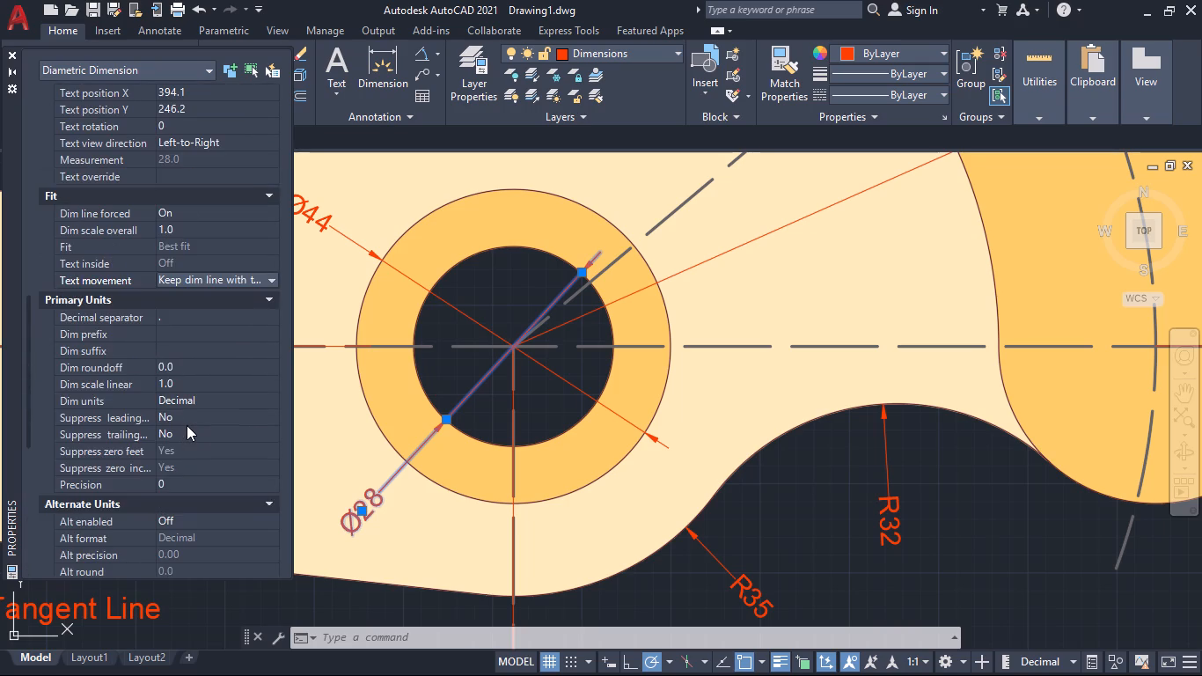
pyautogui.scroll(3, 187, 425)
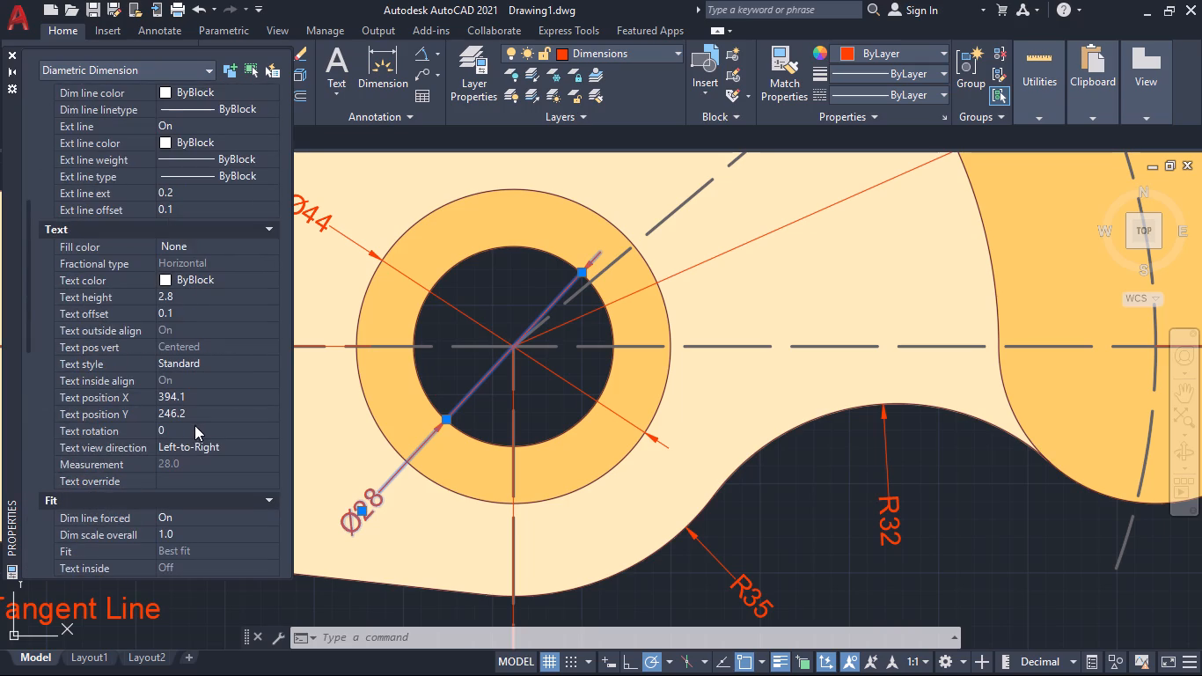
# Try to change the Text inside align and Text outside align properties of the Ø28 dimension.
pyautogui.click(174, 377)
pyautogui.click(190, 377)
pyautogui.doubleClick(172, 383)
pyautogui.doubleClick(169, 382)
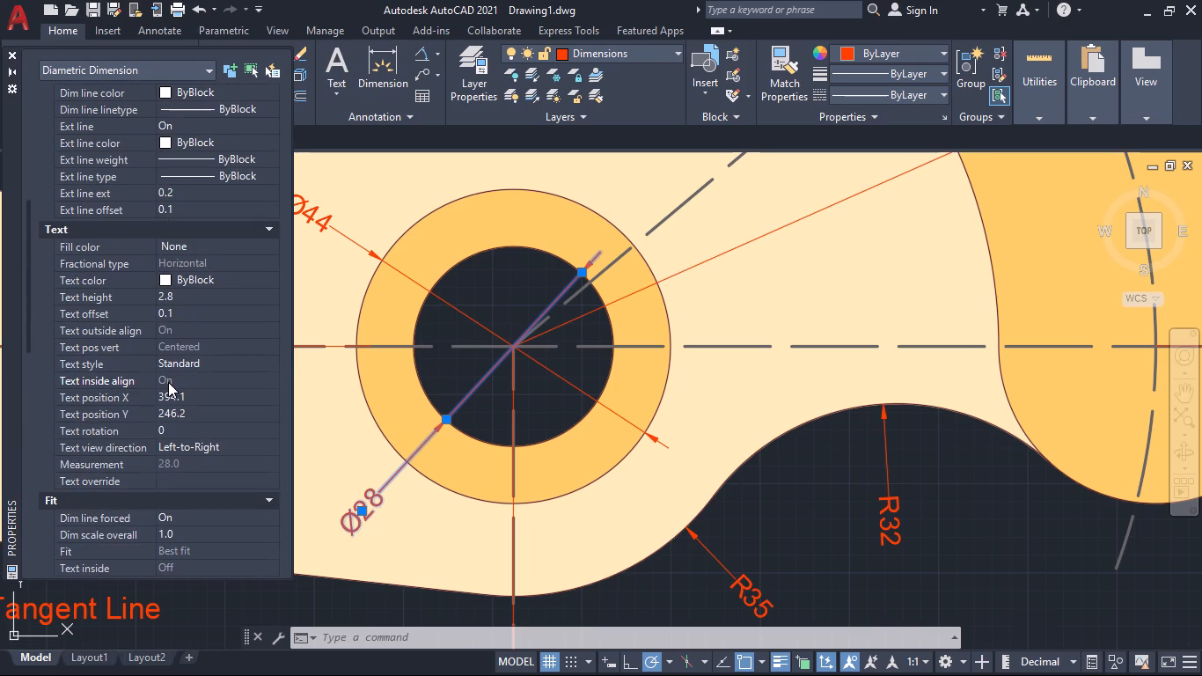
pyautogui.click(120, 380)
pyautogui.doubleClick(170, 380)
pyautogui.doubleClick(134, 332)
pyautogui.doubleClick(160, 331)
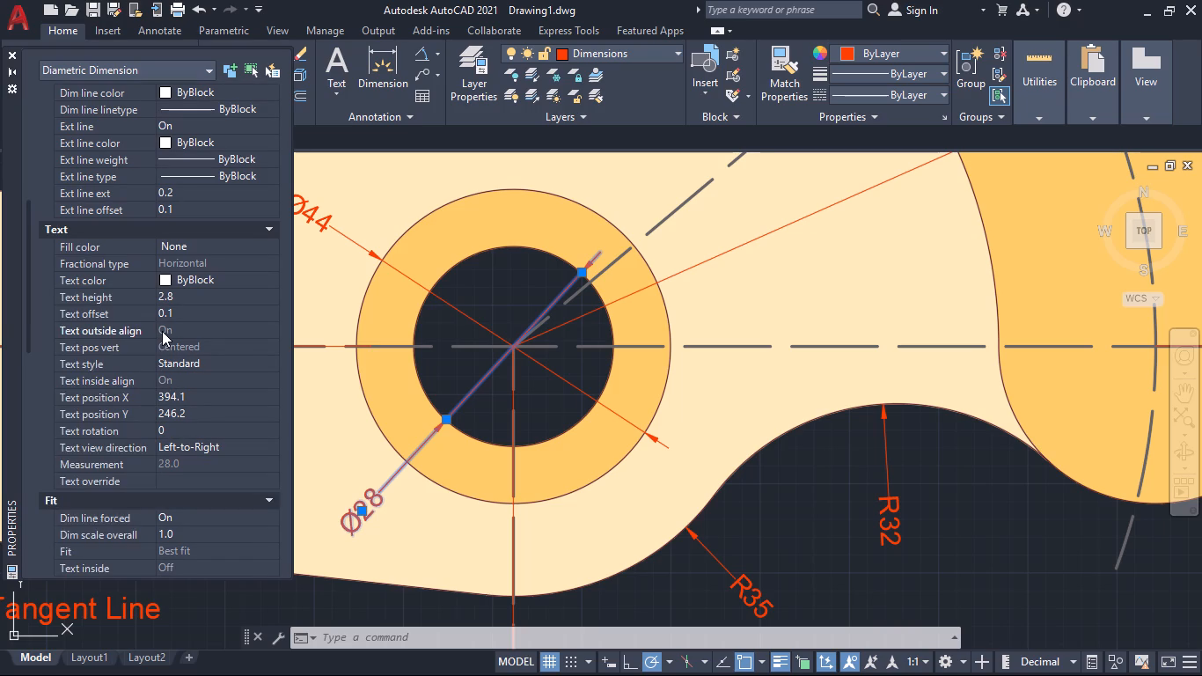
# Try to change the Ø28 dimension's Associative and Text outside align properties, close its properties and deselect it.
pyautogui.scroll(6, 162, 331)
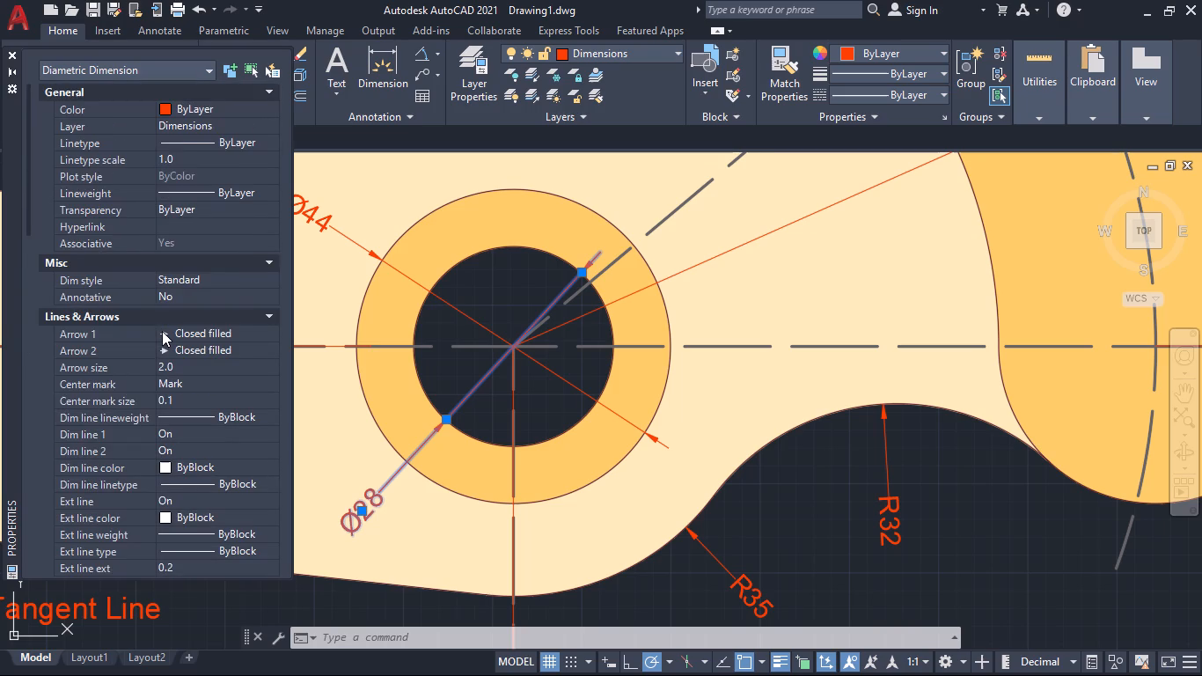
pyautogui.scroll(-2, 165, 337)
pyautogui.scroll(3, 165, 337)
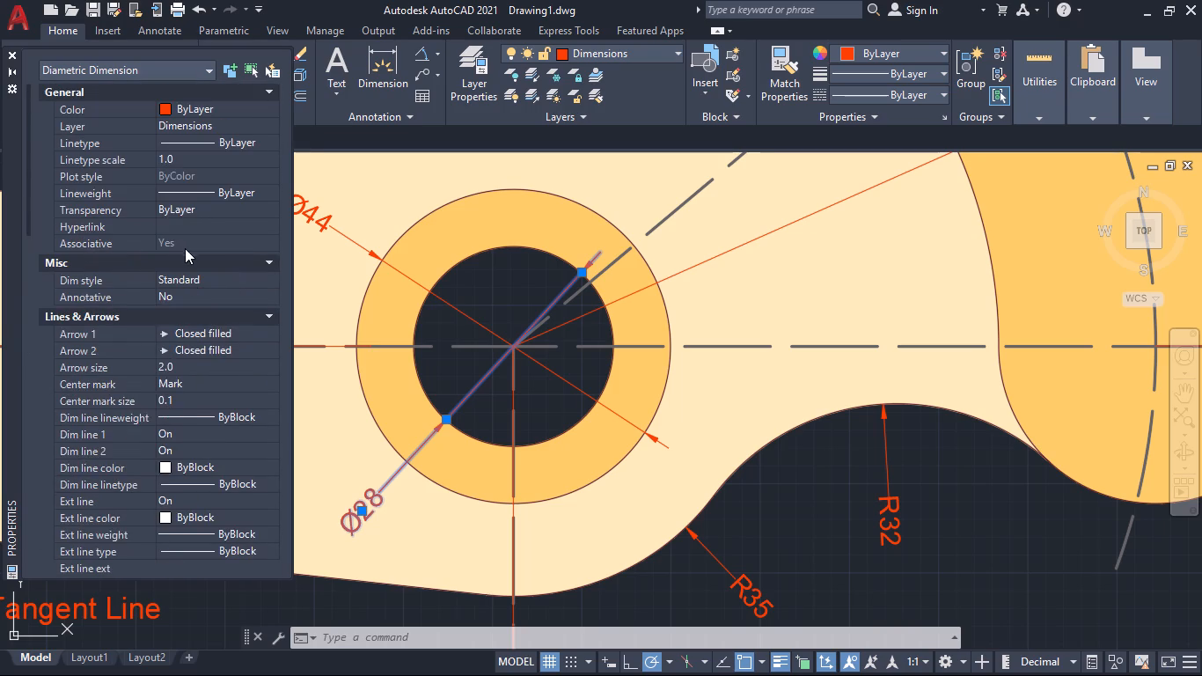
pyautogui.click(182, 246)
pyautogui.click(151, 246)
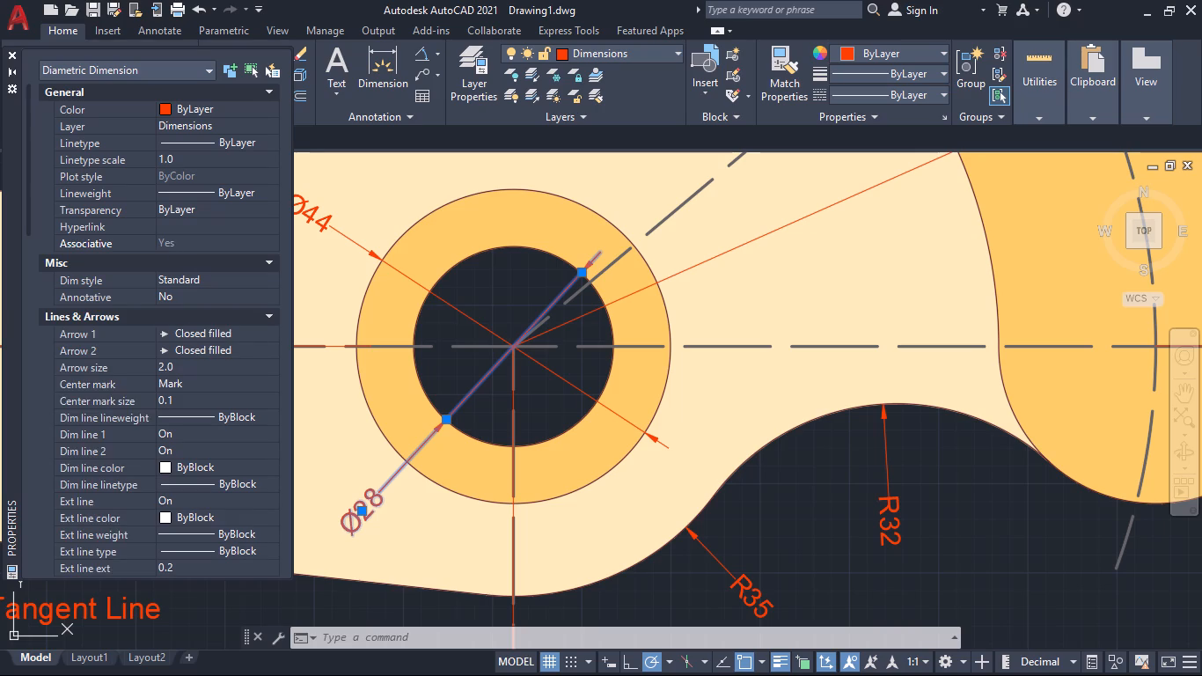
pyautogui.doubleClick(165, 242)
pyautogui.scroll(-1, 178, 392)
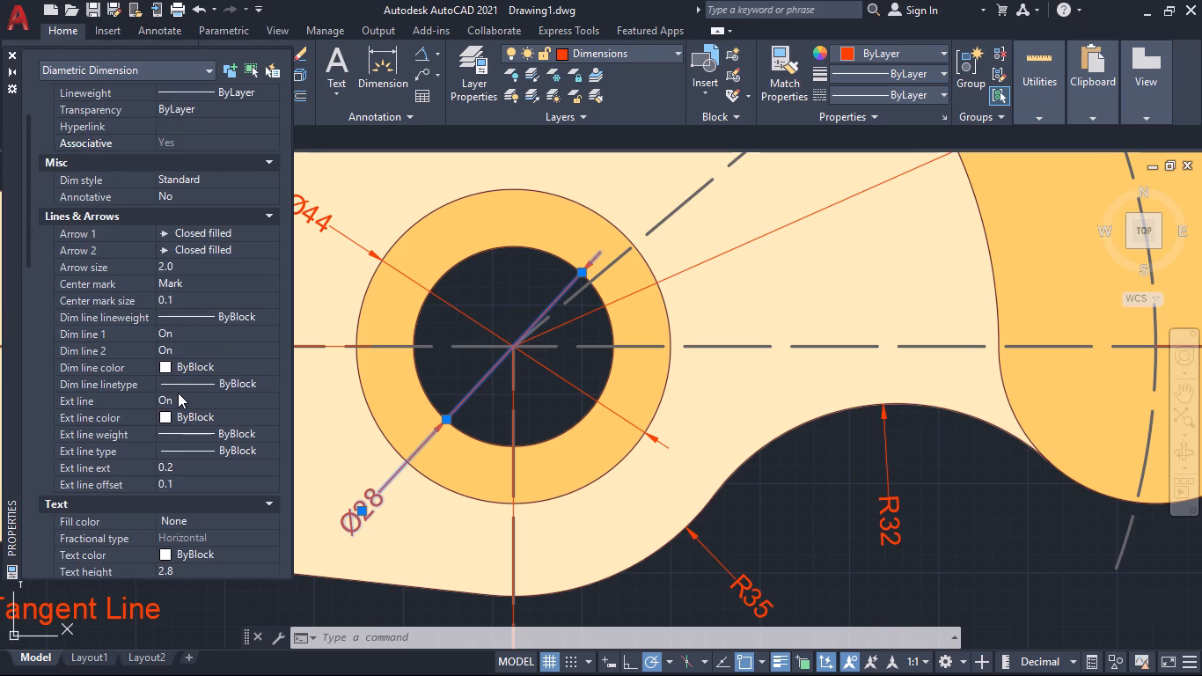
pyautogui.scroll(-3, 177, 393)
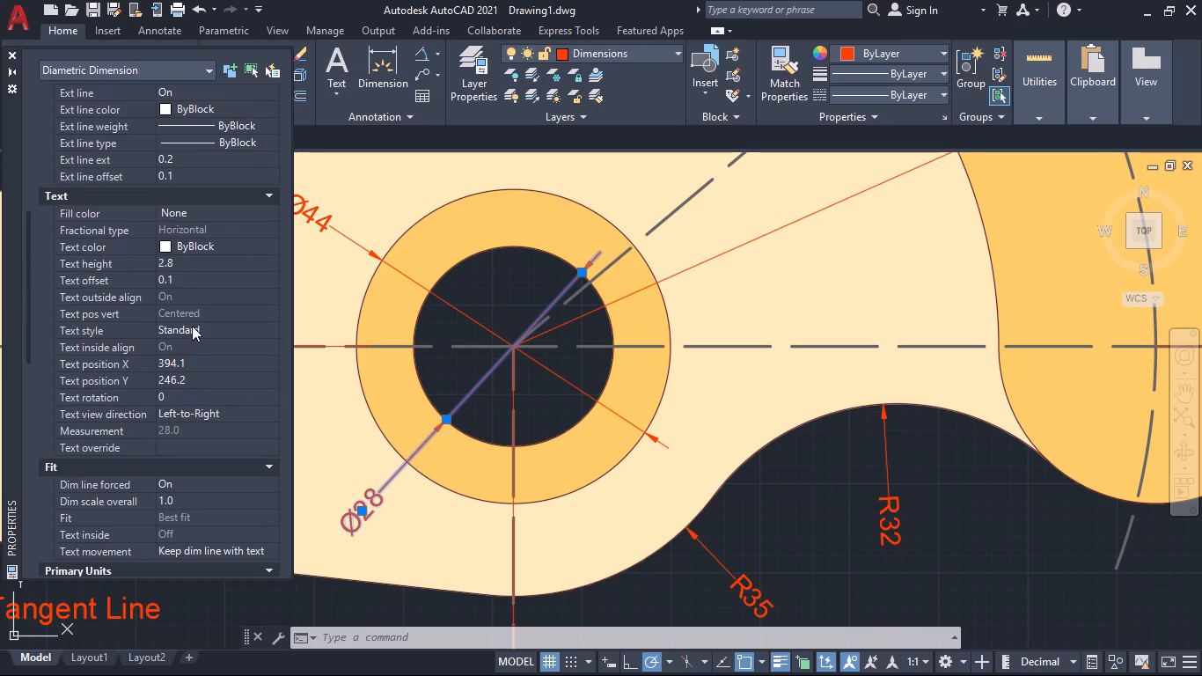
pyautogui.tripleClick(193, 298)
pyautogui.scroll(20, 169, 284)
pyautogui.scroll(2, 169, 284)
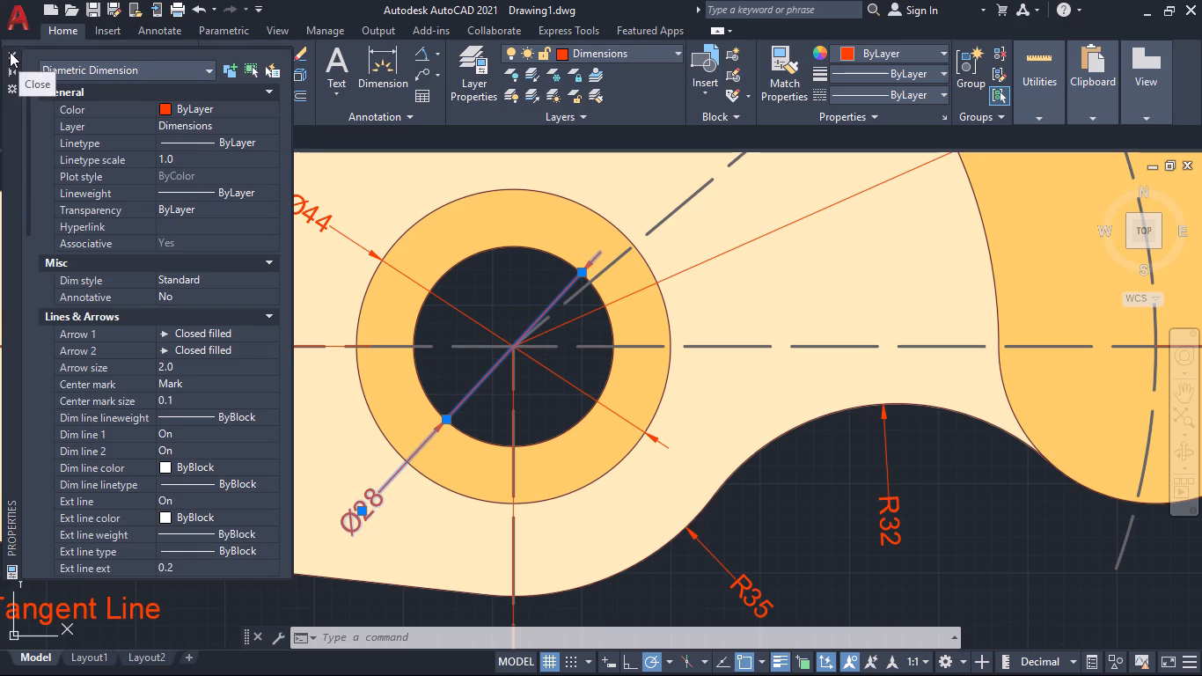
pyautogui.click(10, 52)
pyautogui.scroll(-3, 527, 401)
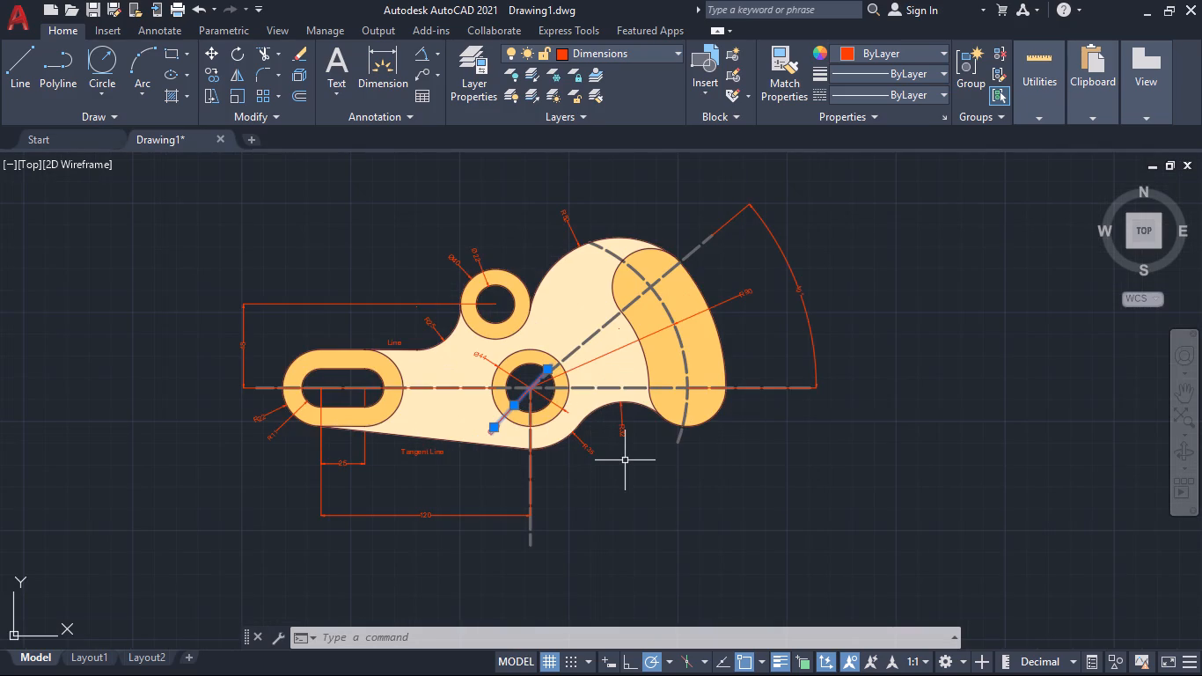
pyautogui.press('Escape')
# Modify the Standard dimension style to use Horizontal text alignment and set it as the current style.
pyautogui.press('d')
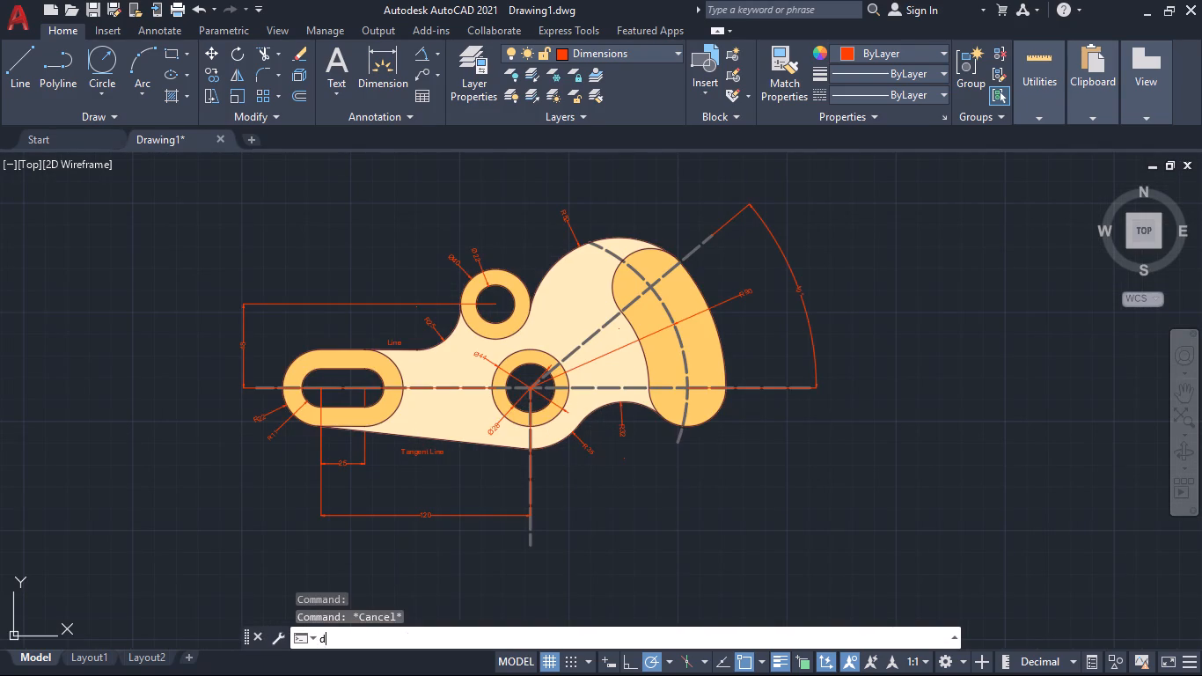
pyautogui.press('Return')
pyautogui.click(775, 306)
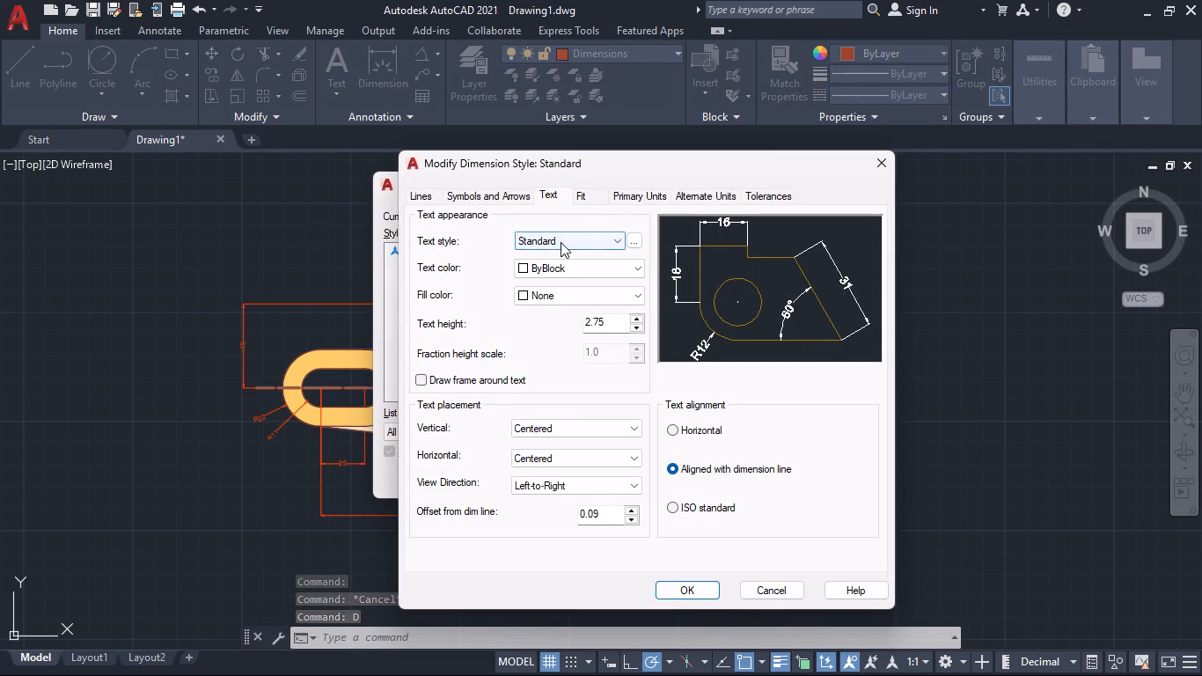
pyautogui.click(683, 432)
pyautogui.click(689, 592)
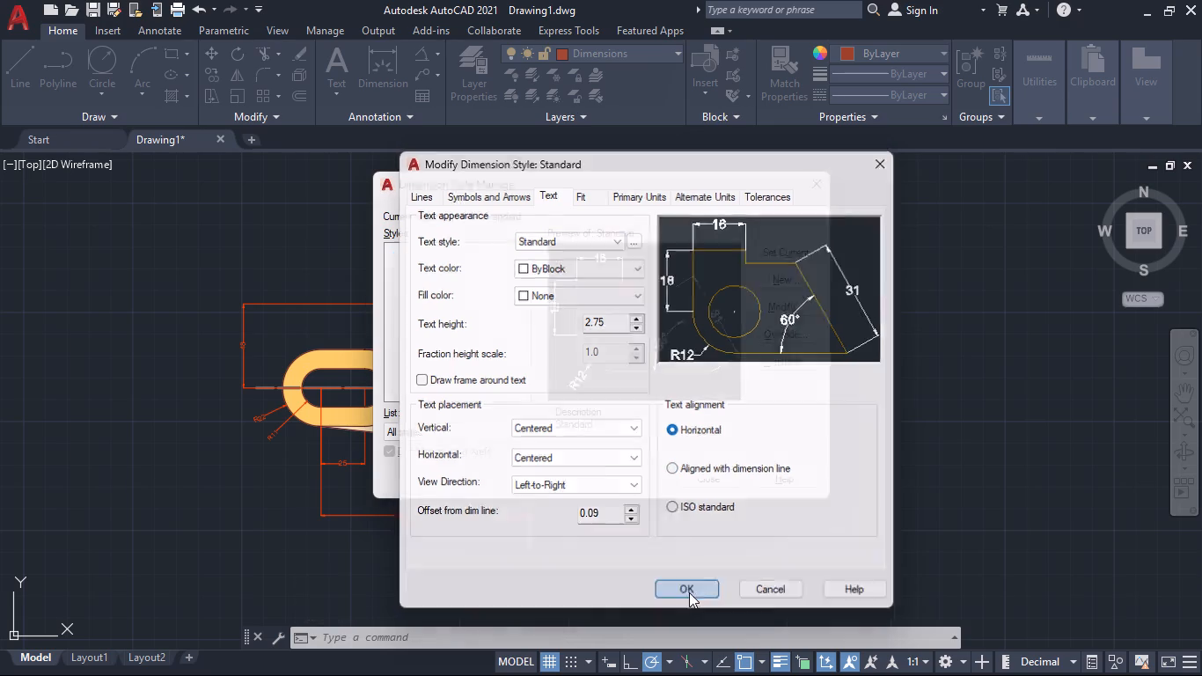
pyautogui.click(780, 248)
pyautogui.click(718, 482)
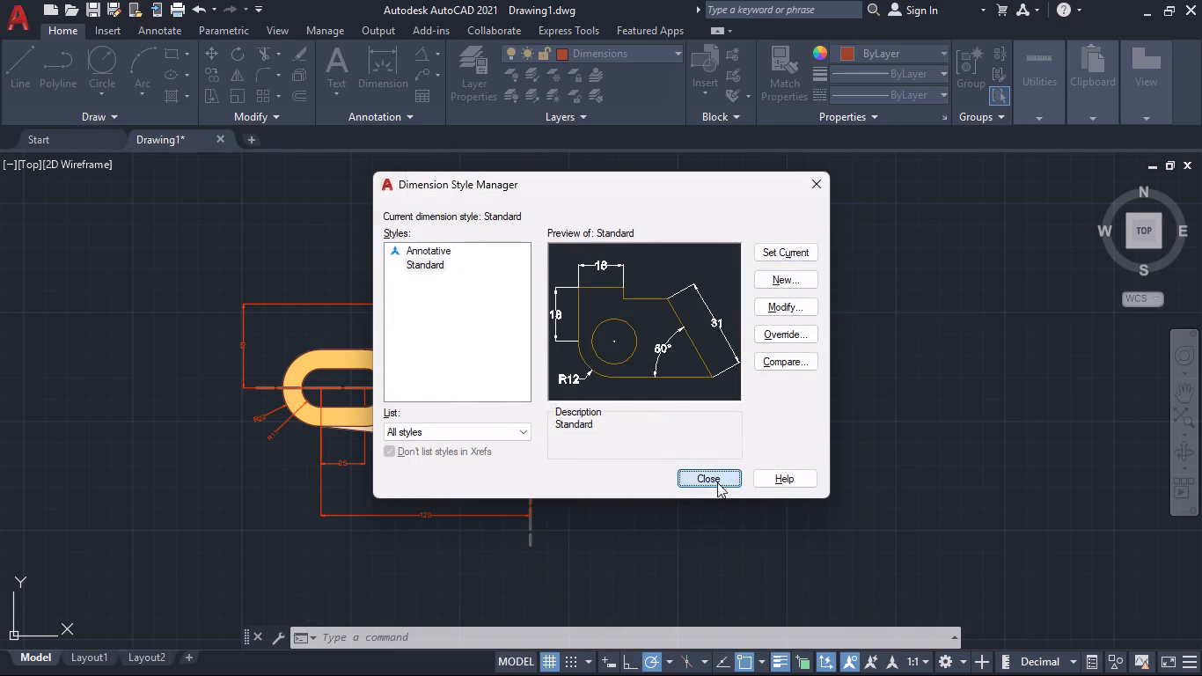
# Examine the dimension text and leaders around the central boss and the R35 and R32 arcs.
pyautogui.scroll(2, 604, 470)
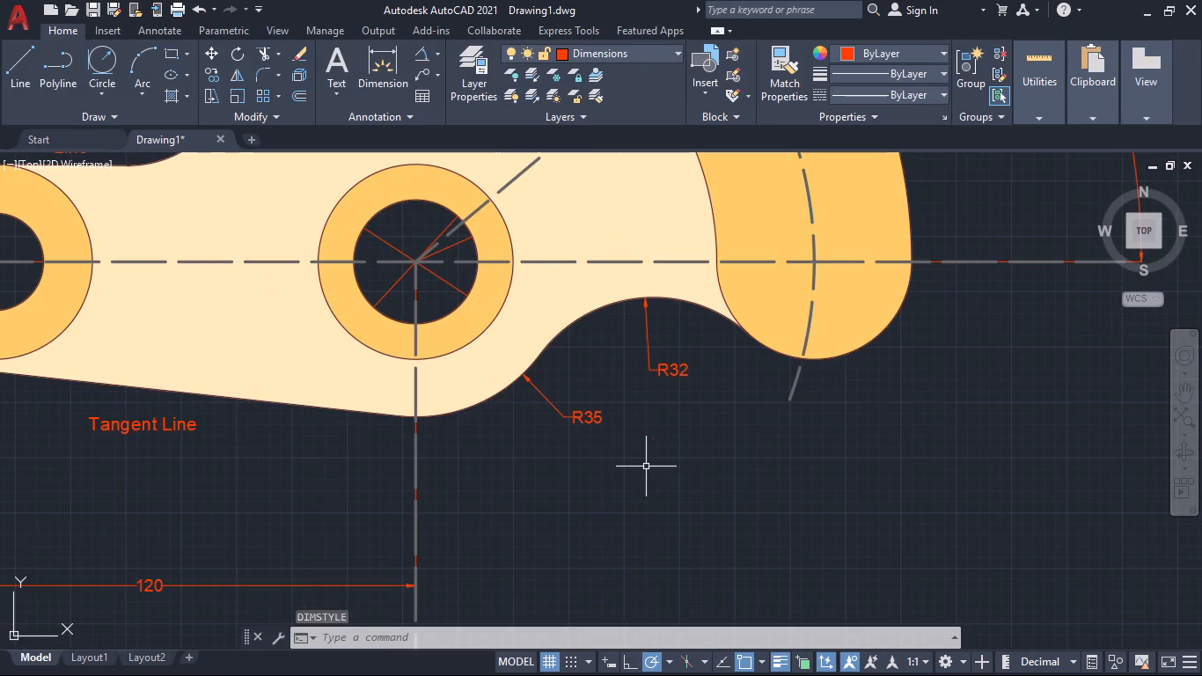
pyautogui.scroll(-2, 646, 467)
pyautogui.moveTo(662, 467); pyautogui.dragTo(758, 496, button='middle')
pyautogui.scroll(3, 723, 489)
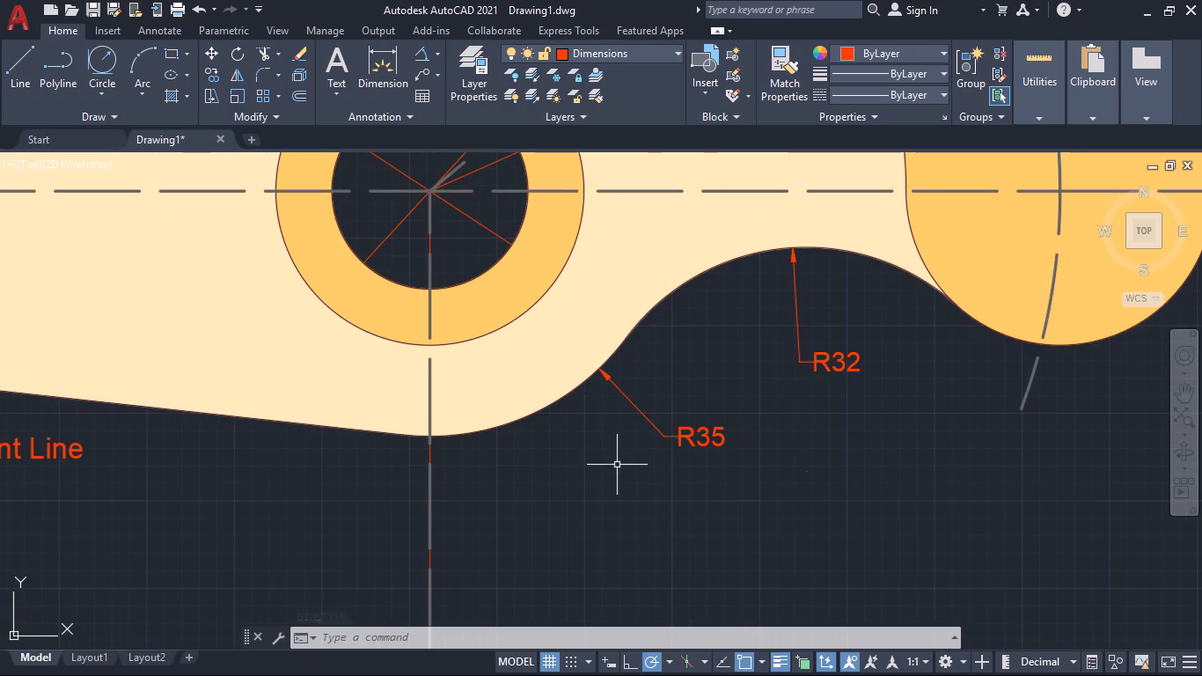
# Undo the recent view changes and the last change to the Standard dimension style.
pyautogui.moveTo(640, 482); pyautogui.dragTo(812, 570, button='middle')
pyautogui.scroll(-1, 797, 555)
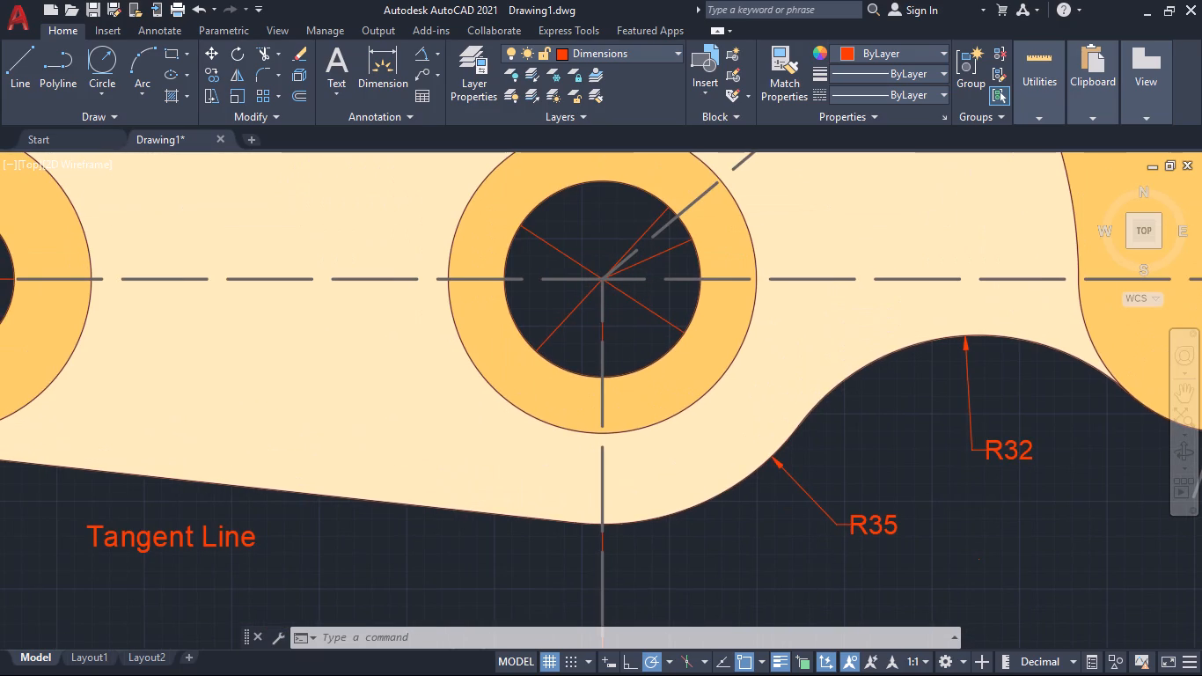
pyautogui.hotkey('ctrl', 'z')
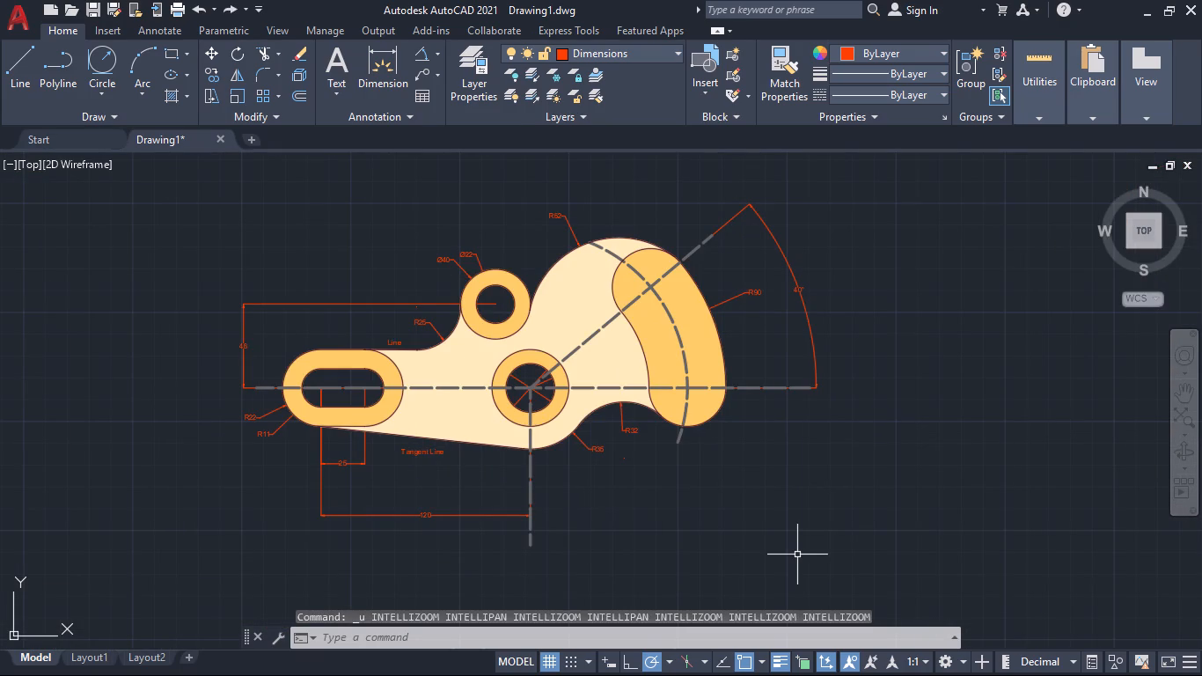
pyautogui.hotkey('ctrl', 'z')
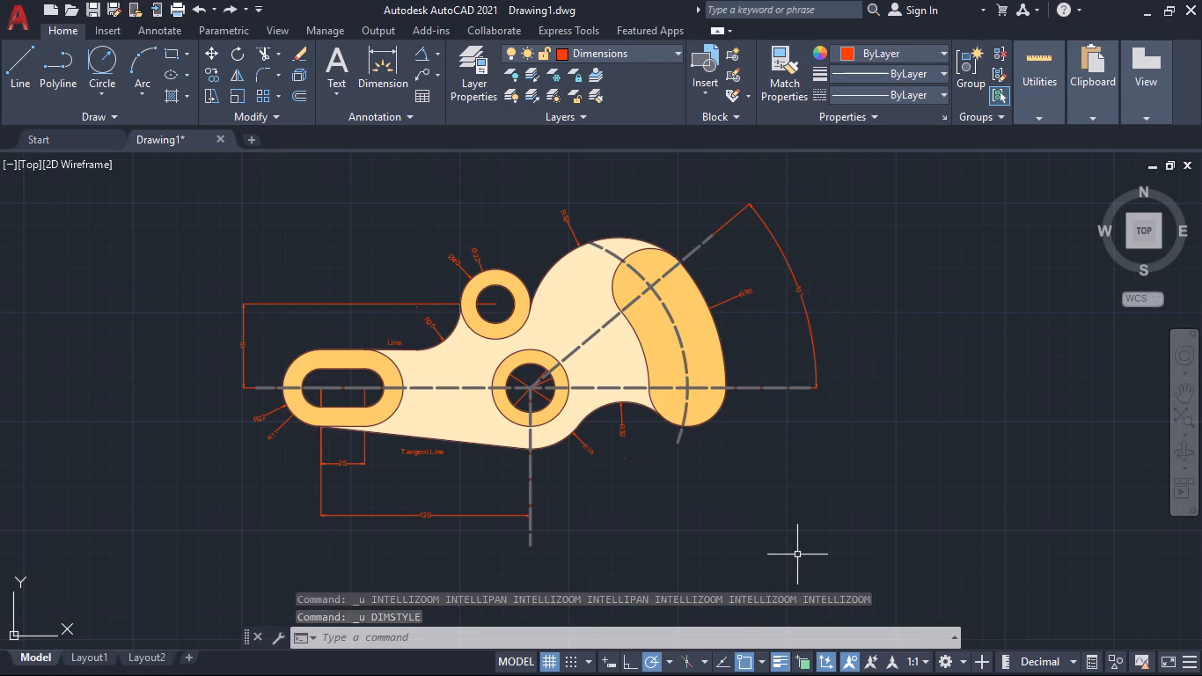
# Delete the Ø44 diameter dimension of the central boss's outer circle.
pyautogui.scroll(1, 751, 338)
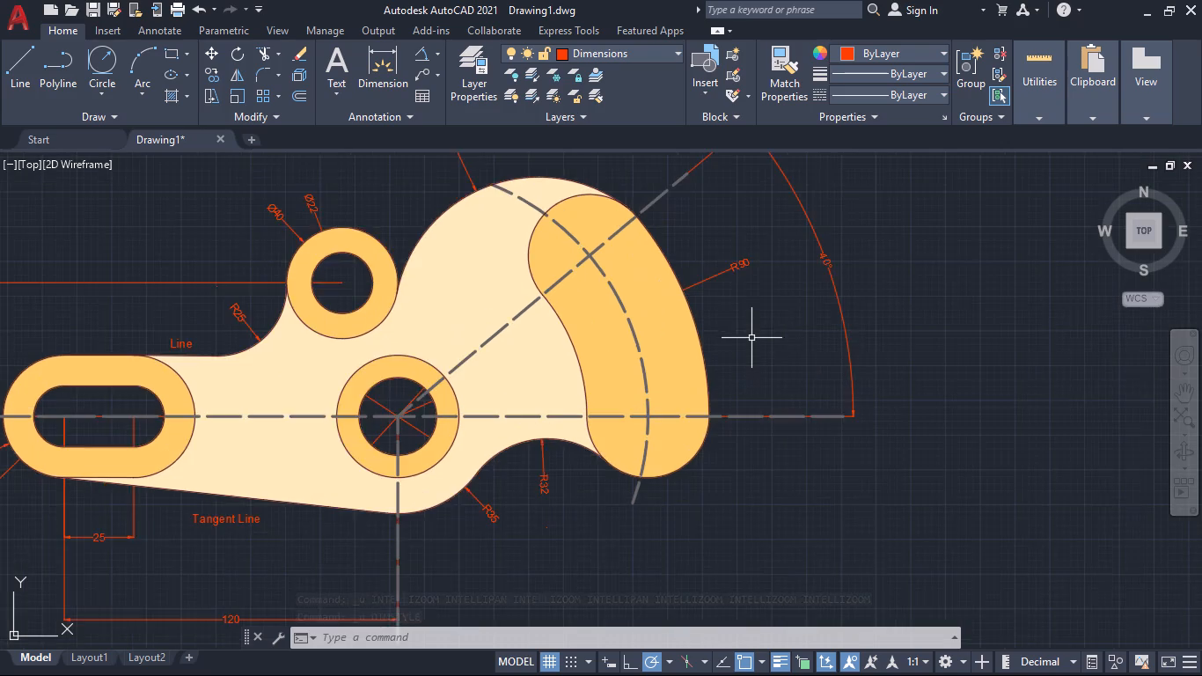
pyautogui.scroll(1, 751, 338)
pyautogui.scroll(-1, 744, 327)
pyautogui.moveTo(755, 329); pyautogui.dragTo(875, 327, button='middle')
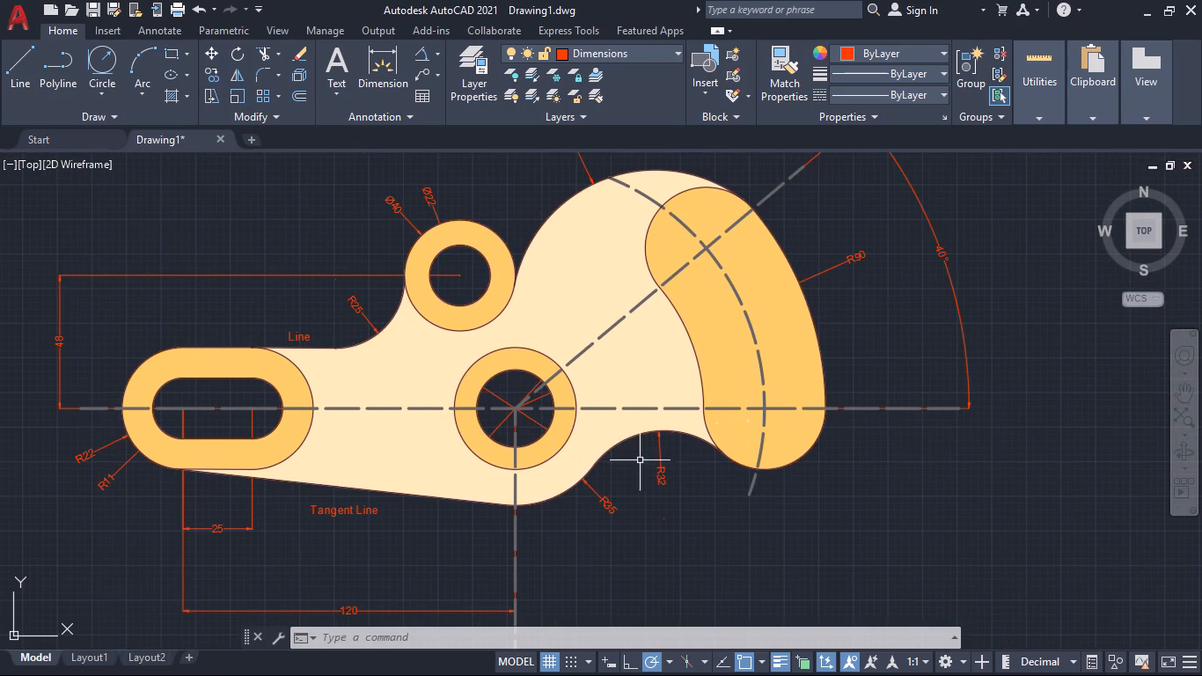
pyautogui.click(543, 422)
pyautogui.click(534, 424)
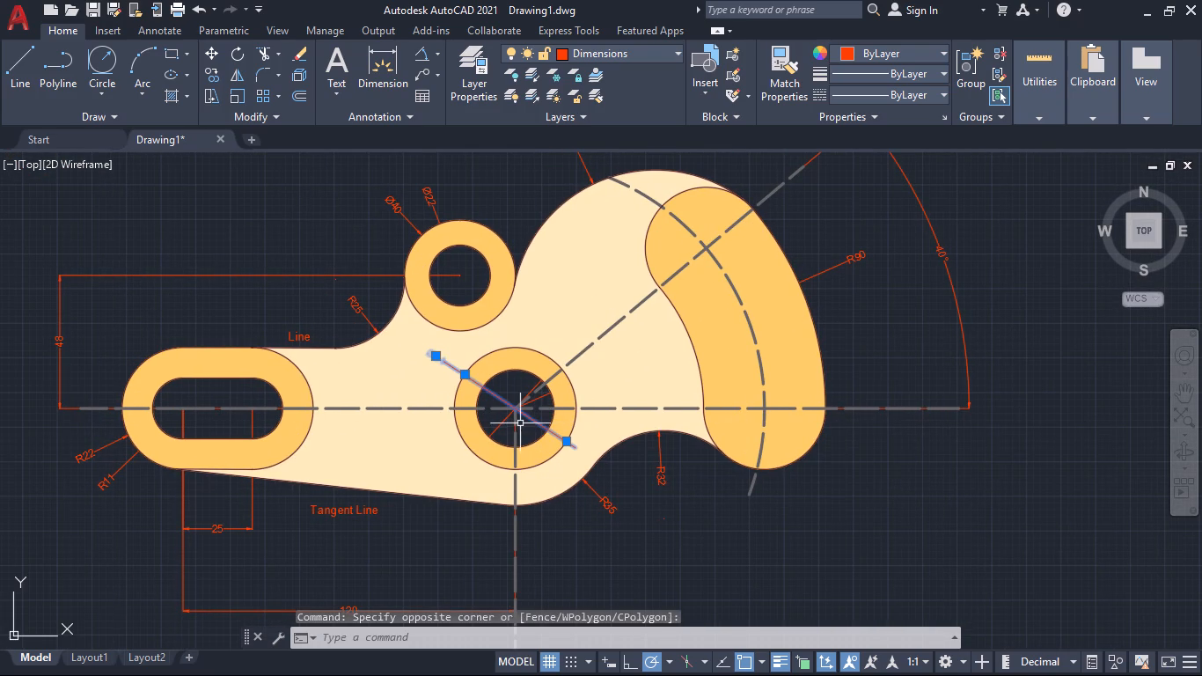
pyautogui.scroll(4, 457, 371)
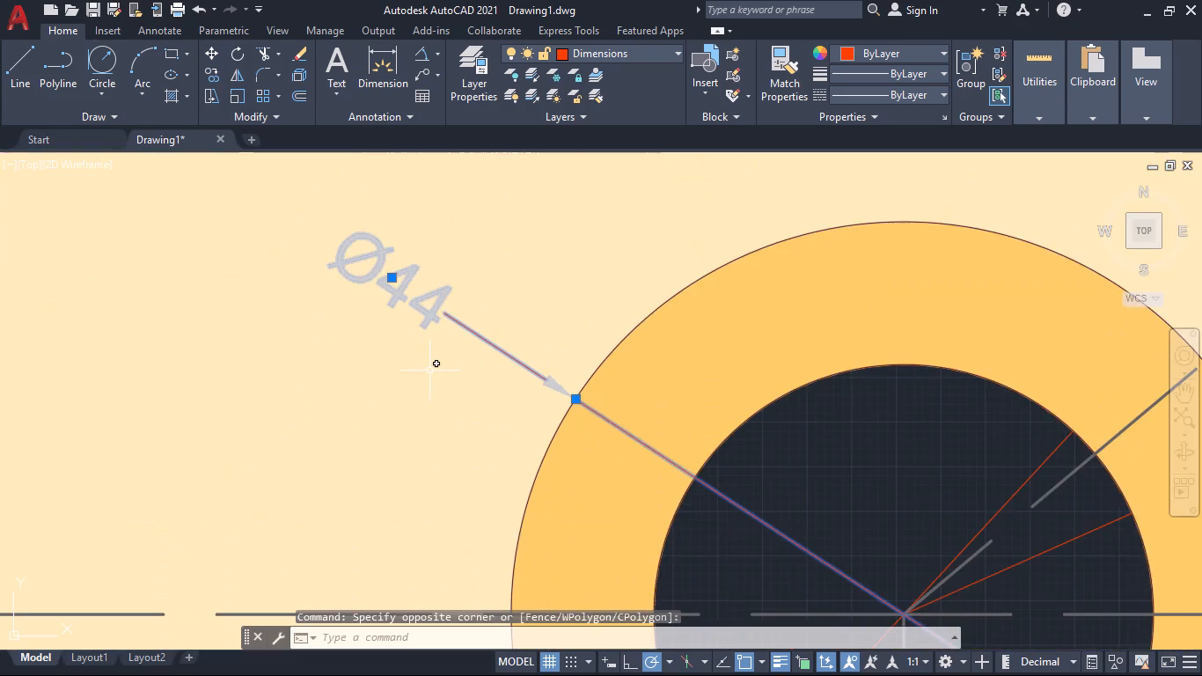
pyautogui.scroll(-2, 429, 371)
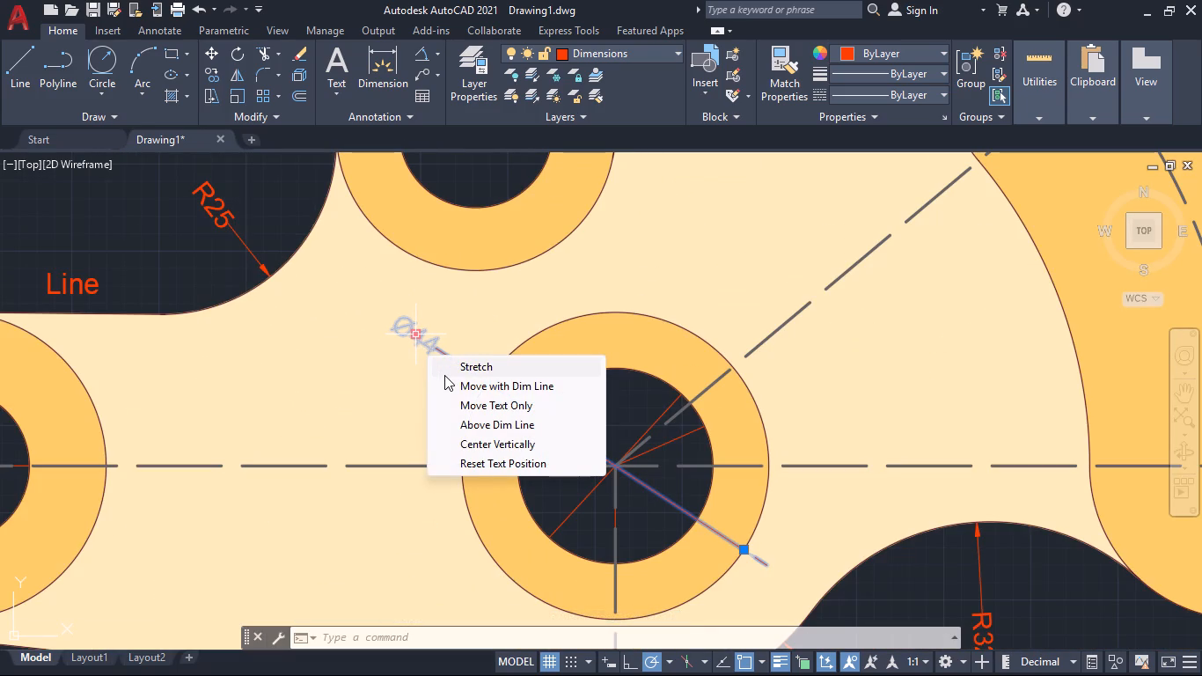
pyautogui.press('Delete')
pyautogui.press('Delete')
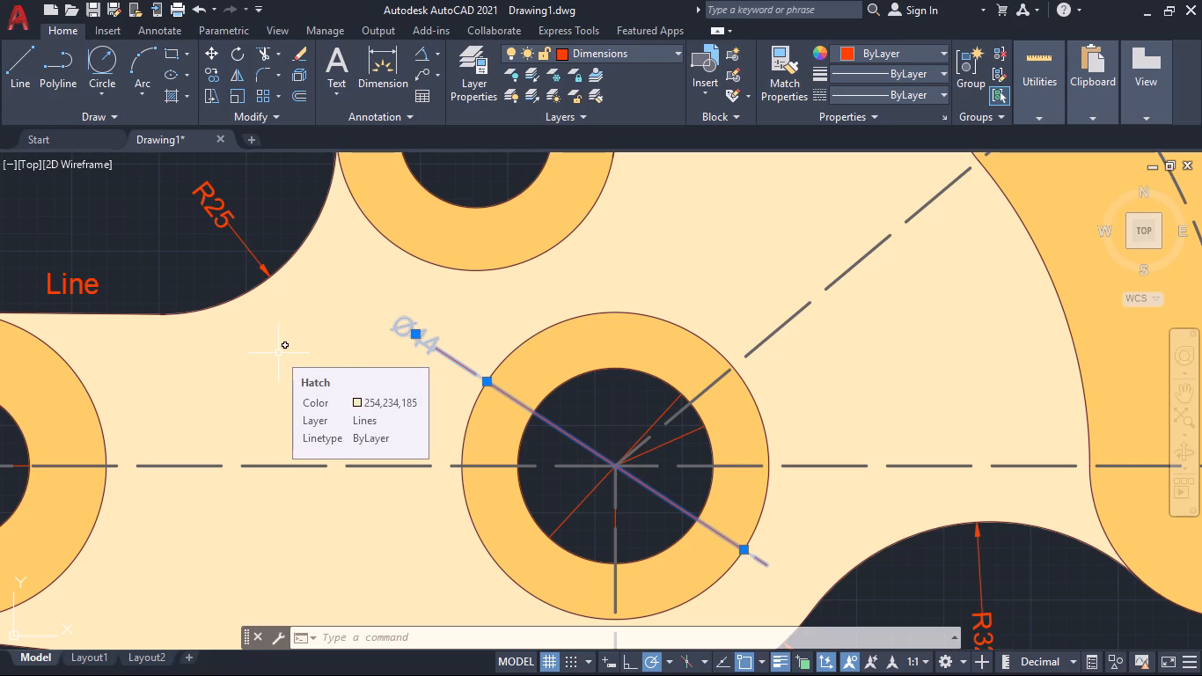
pyautogui.press('Delete')
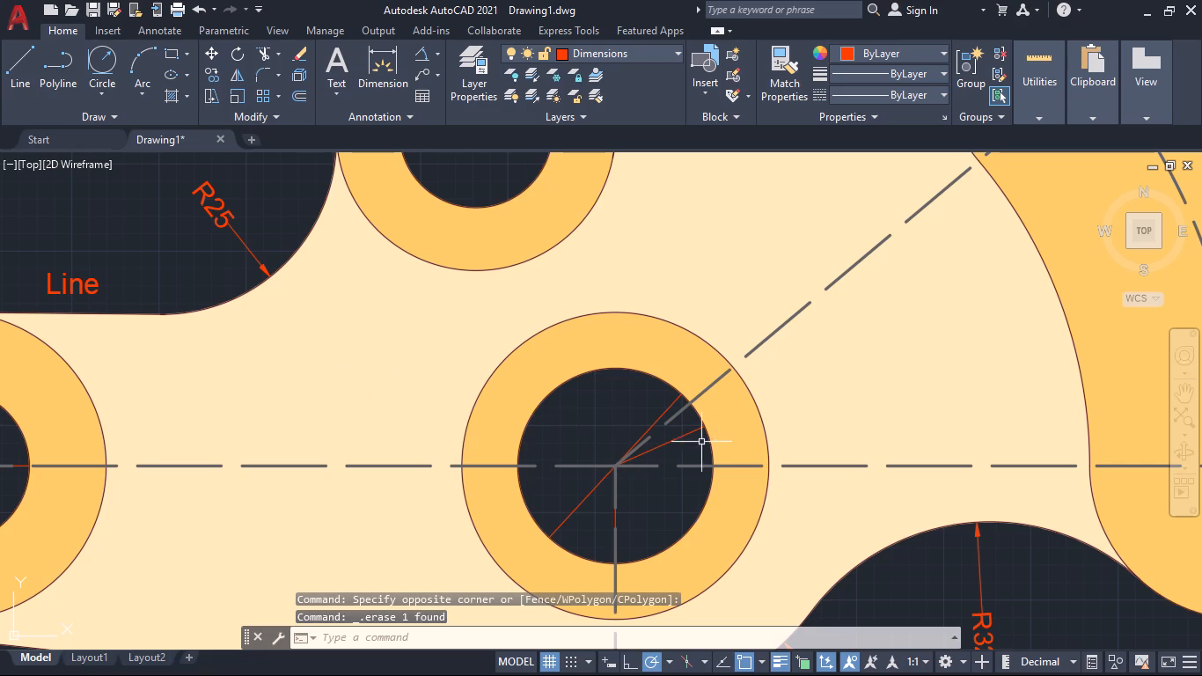
# Delete the Ø28 diameter dimension of the central boss's hole.
pyautogui.click(692, 433)
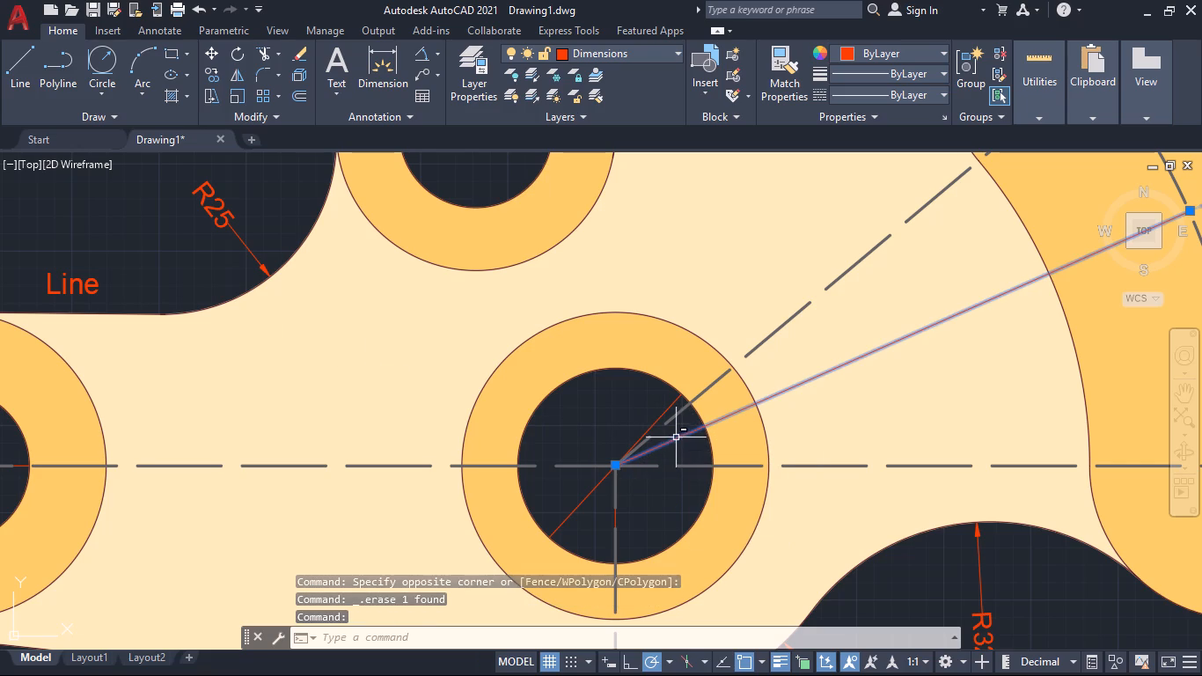
pyautogui.keyDown('shift'); pyautogui.click(677, 437); pyautogui.keyUp('shift')
pyautogui.click(656, 424)
pyautogui.scroll(-1, 604, 443)
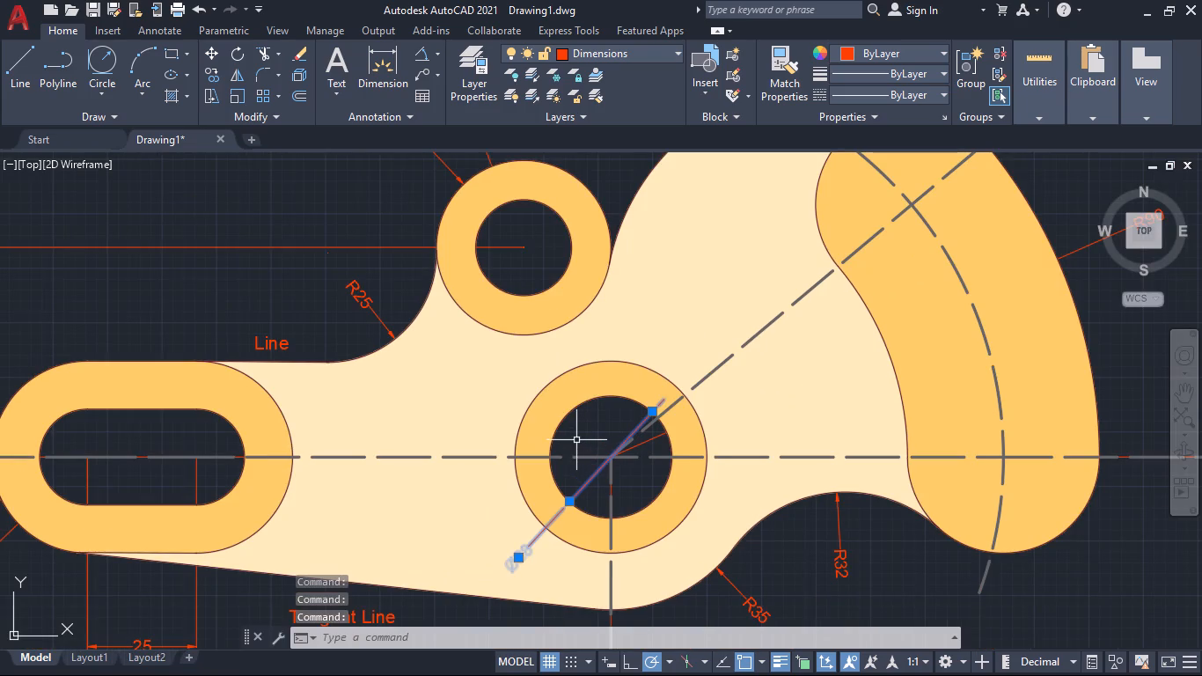
pyautogui.moveTo(576, 438); pyautogui.dragTo(591, 379, button='middle')
pyautogui.press('Delete')
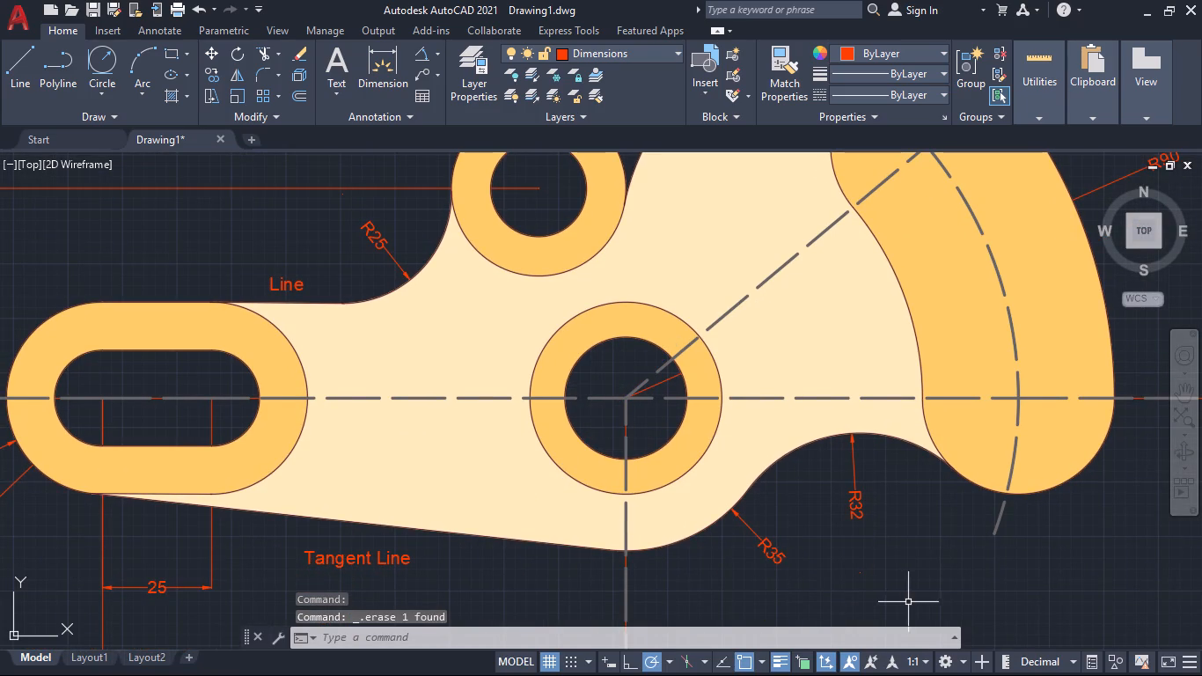
# Modify the Standard dimension style to use Horizontal text alignment and set it as the current style.
pyautogui.moveTo(904, 597); pyautogui.dragTo(876, 496, button='middle')
pyautogui.scroll(-2, 876, 496)
pyautogui.moveTo(876, 496); pyautogui.dragTo(798, 489, button='middle')
pyautogui.scroll(1, 797, 489)
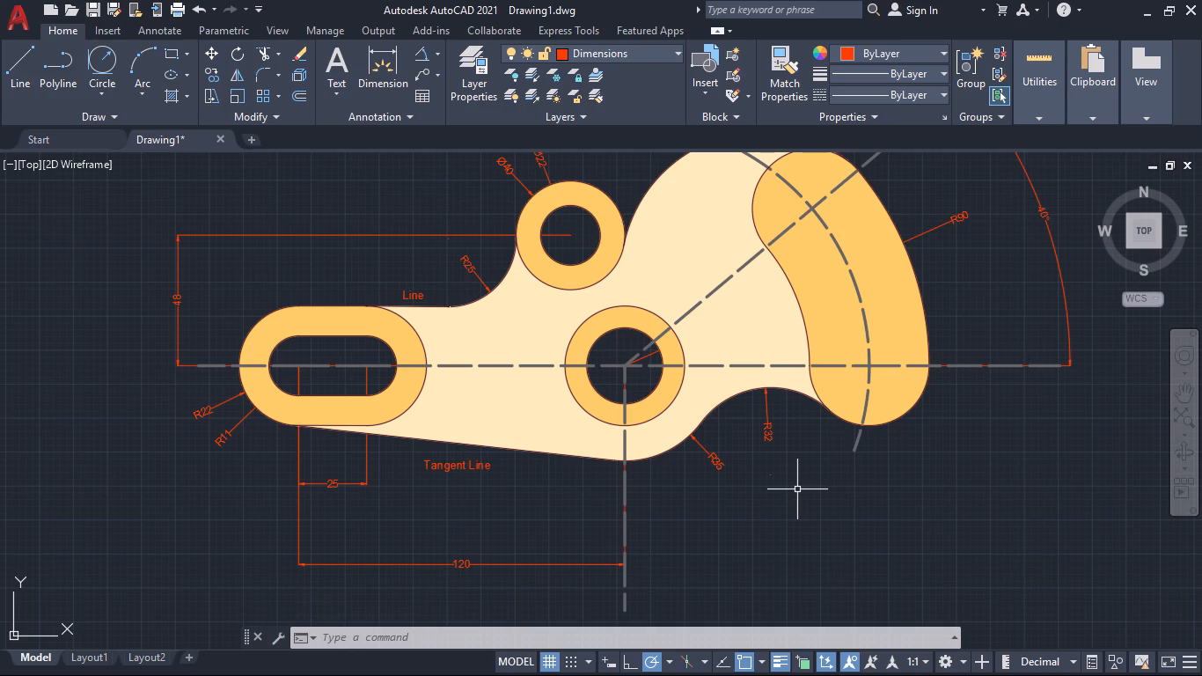
pyautogui.press('d')
pyautogui.press('Return')
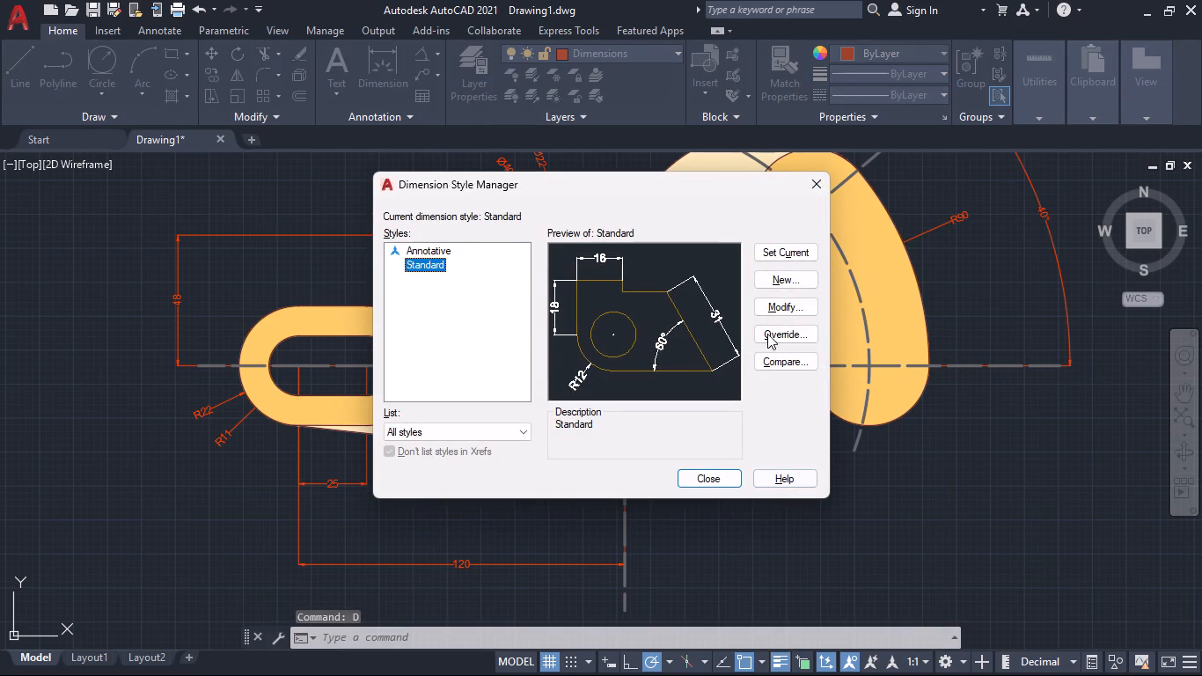
pyautogui.click(768, 305)
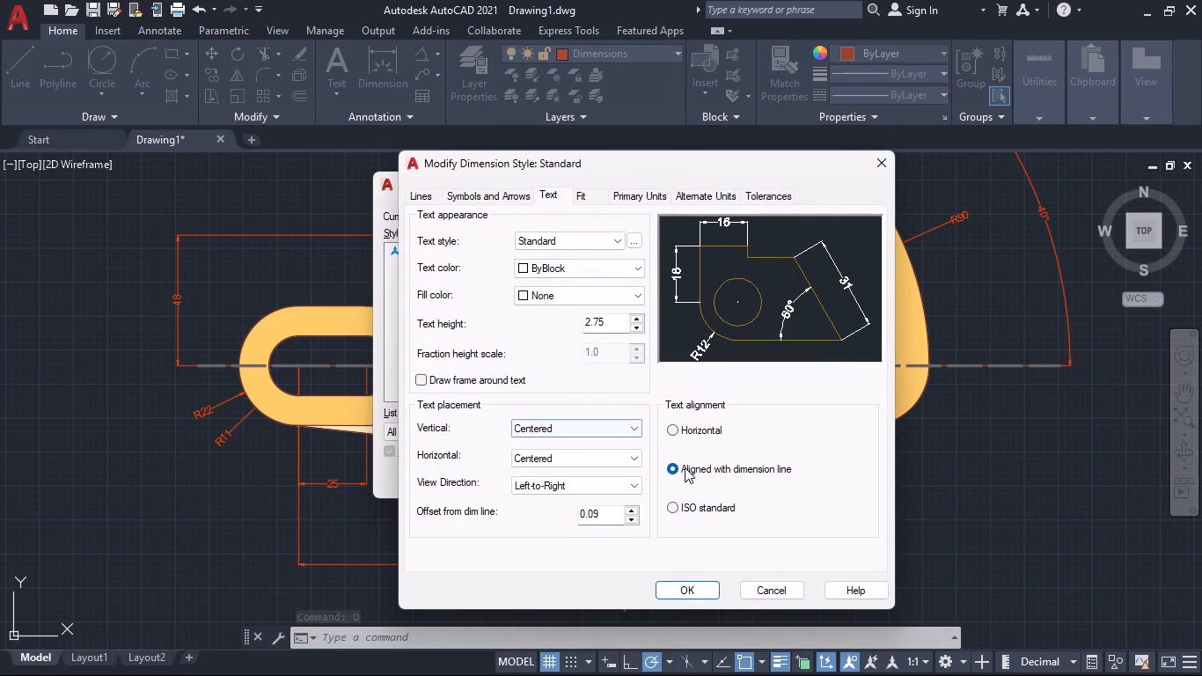
pyautogui.click(689, 432)
pyautogui.click(699, 592)
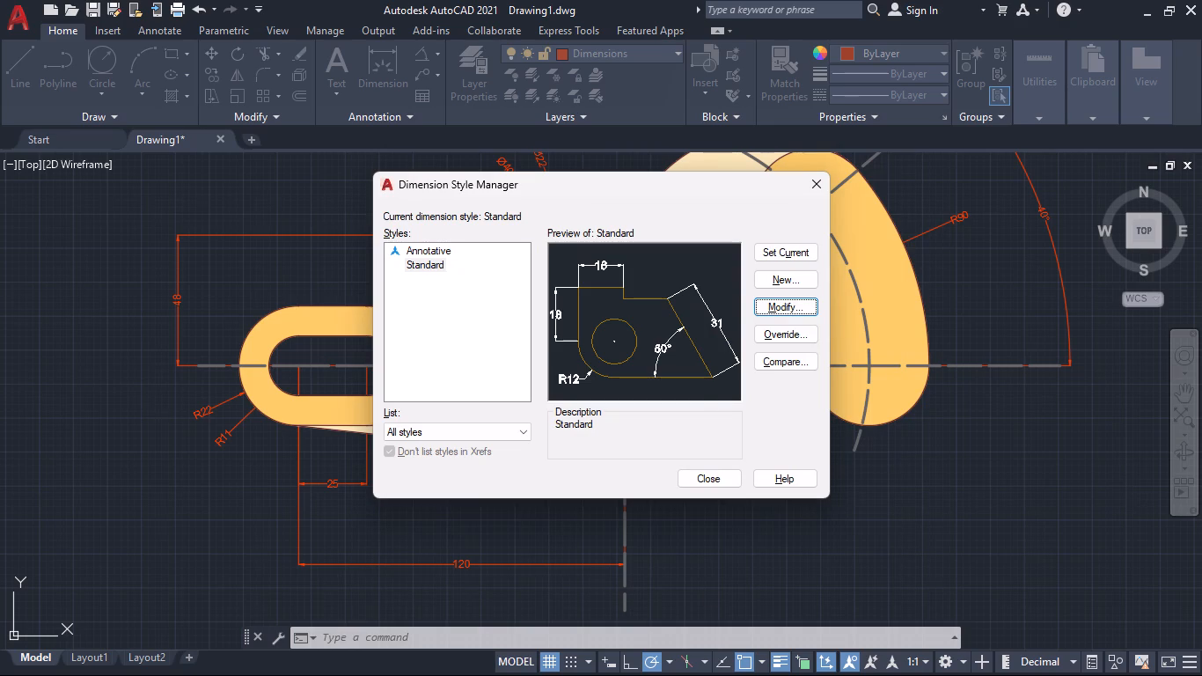
pyautogui.click(773, 255)
pyautogui.click(699, 478)
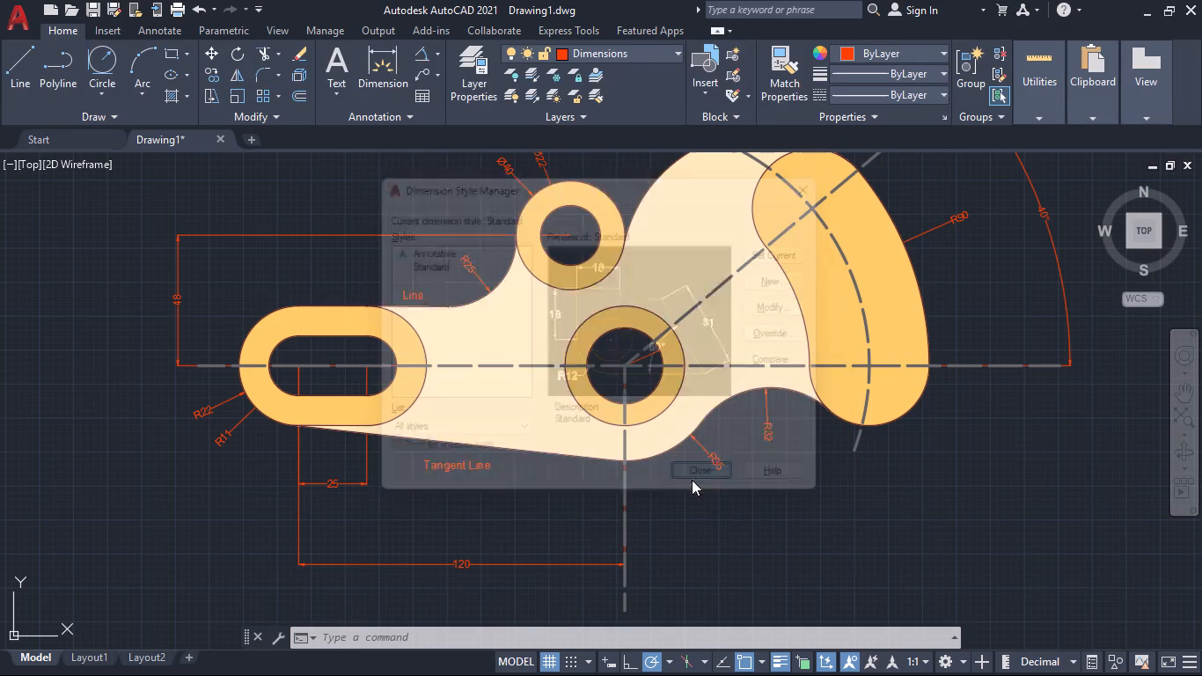
# Move the R35 dimension's arrow along its arc closer to the boss's vertical centerline and deselect it.
pyautogui.moveTo(795, 478); pyautogui.dragTo(829, 512, button='middle')
pyautogui.scroll(2, 710, 485)
pyautogui.scroll(-1, 715, 485)
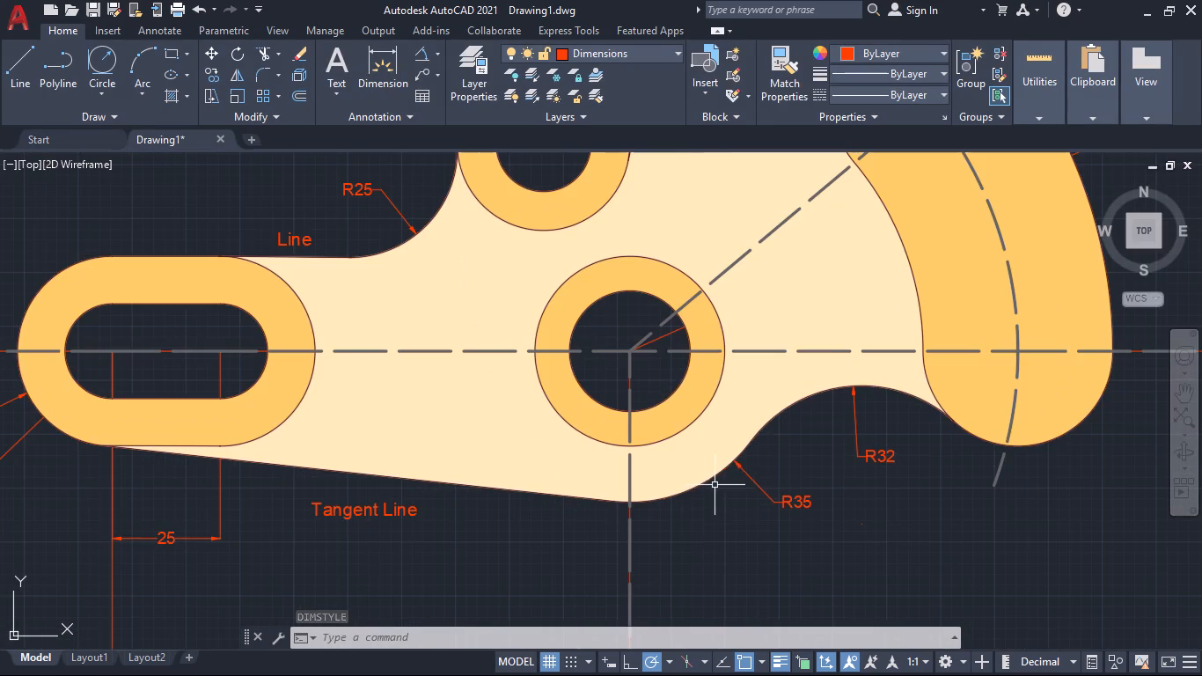
pyautogui.click(736, 465)
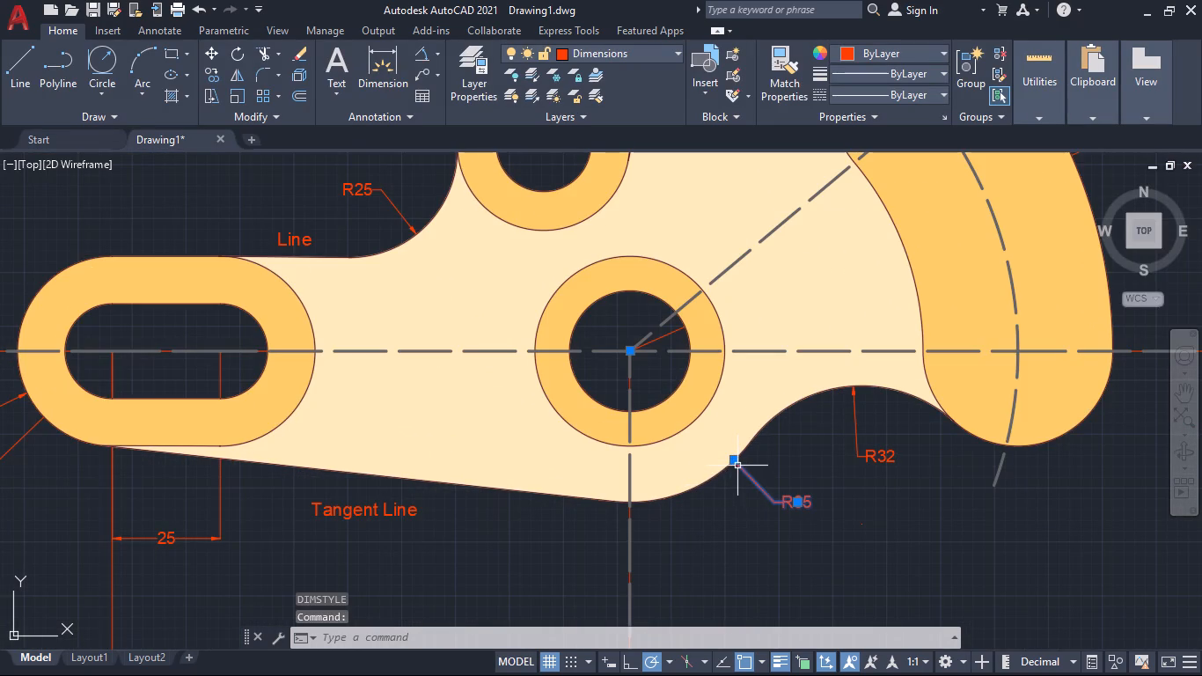
pyautogui.click(732, 457)
pyautogui.click(693, 483)
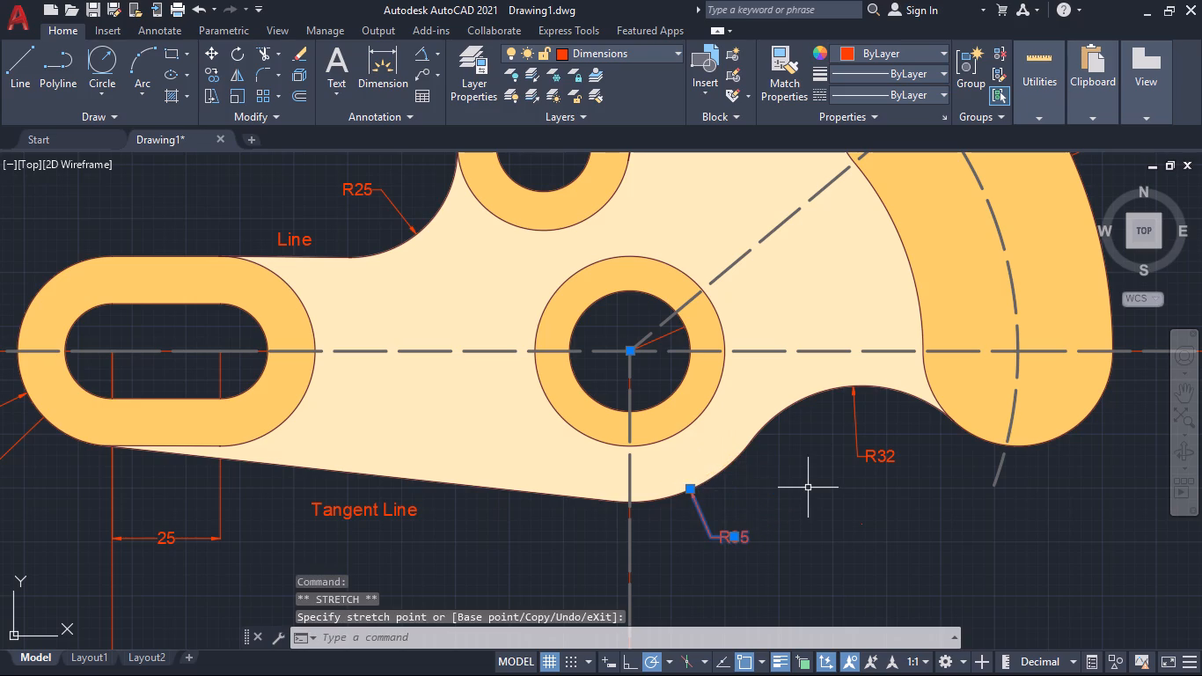
pyautogui.press('Escape')
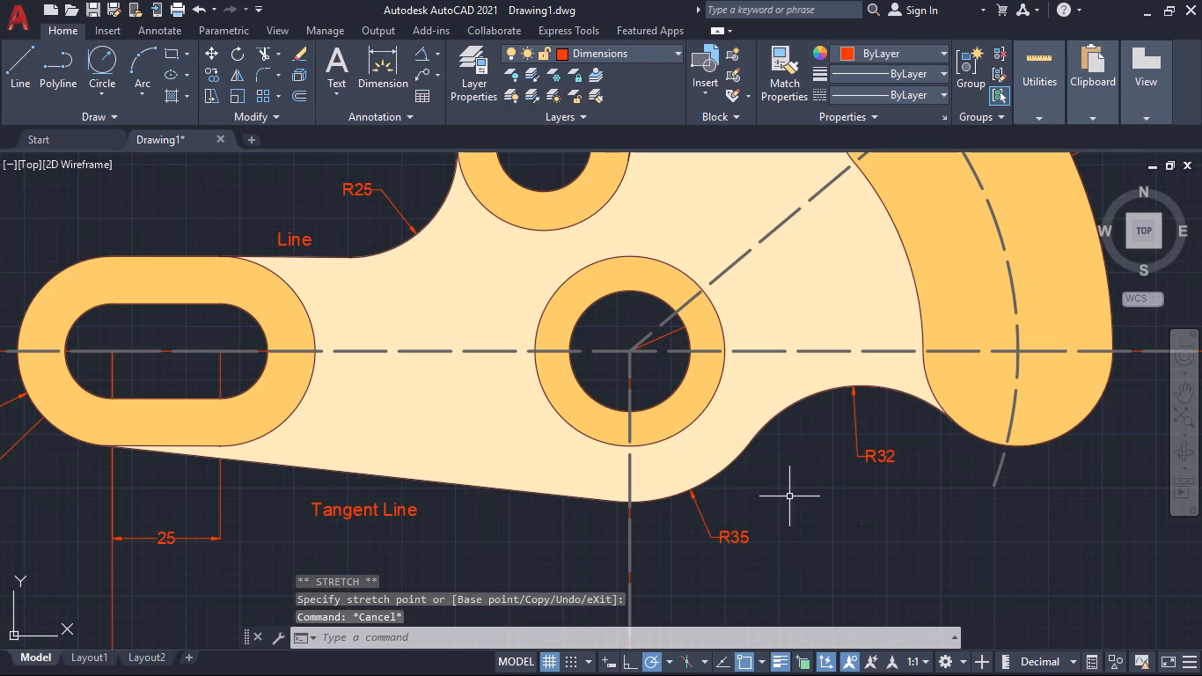
# Delete the R90 radius dimension whose leader crosses the curved end of the link.
pyautogui.moveTo(803, 498); pyautogui.dragTo(760, 615, button='middle')
pyautogui.scroll(-1, 906, 378)
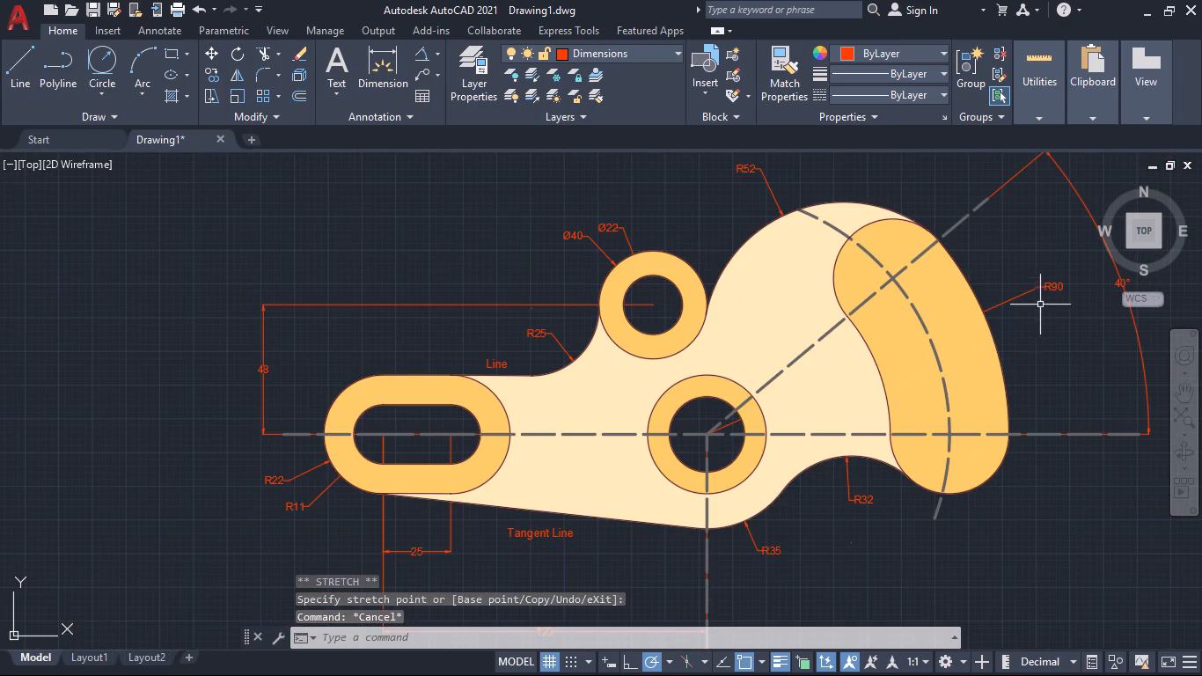
pyautogui.click(1048, 284)
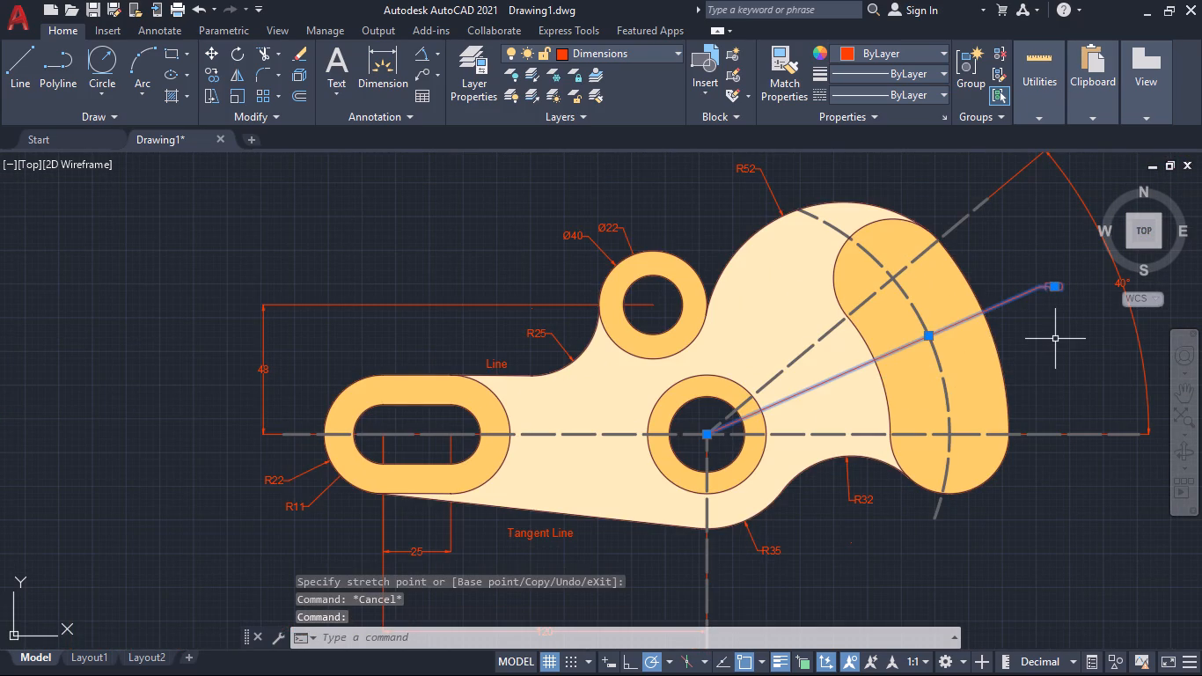
pyautogui.press('Delete')
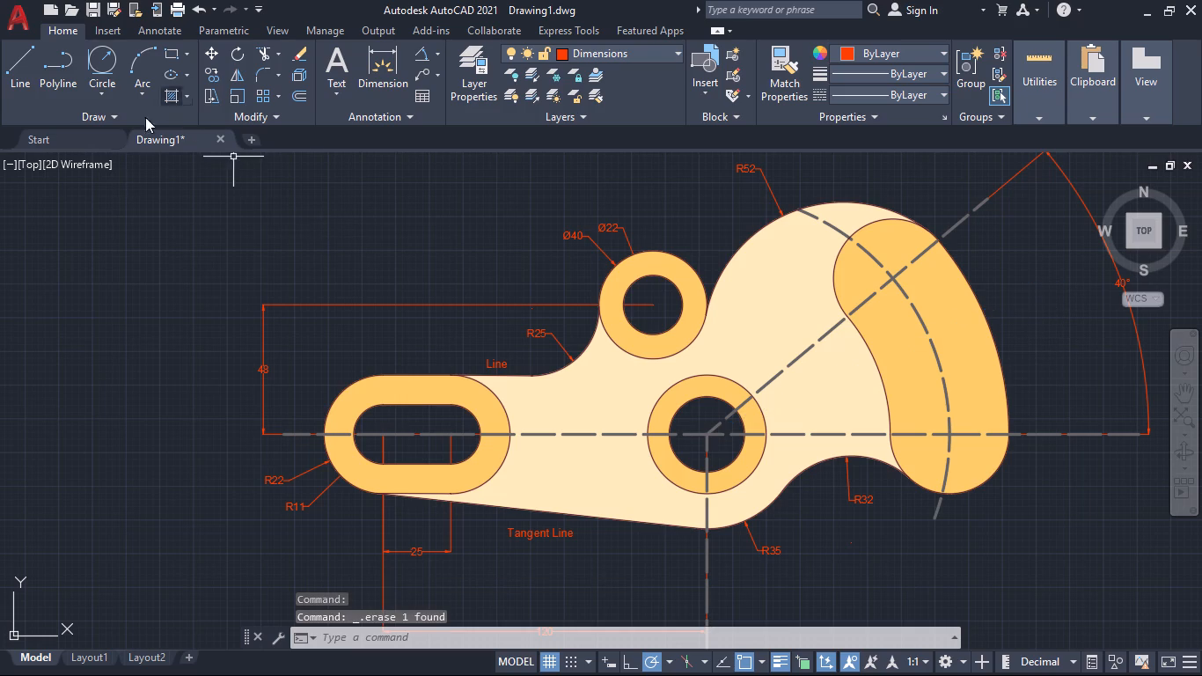
# Add an R90 radius dimension to the dashed centerline arc, placing its text just outside the link's outer curve.
pyautogui.click(434, 48)
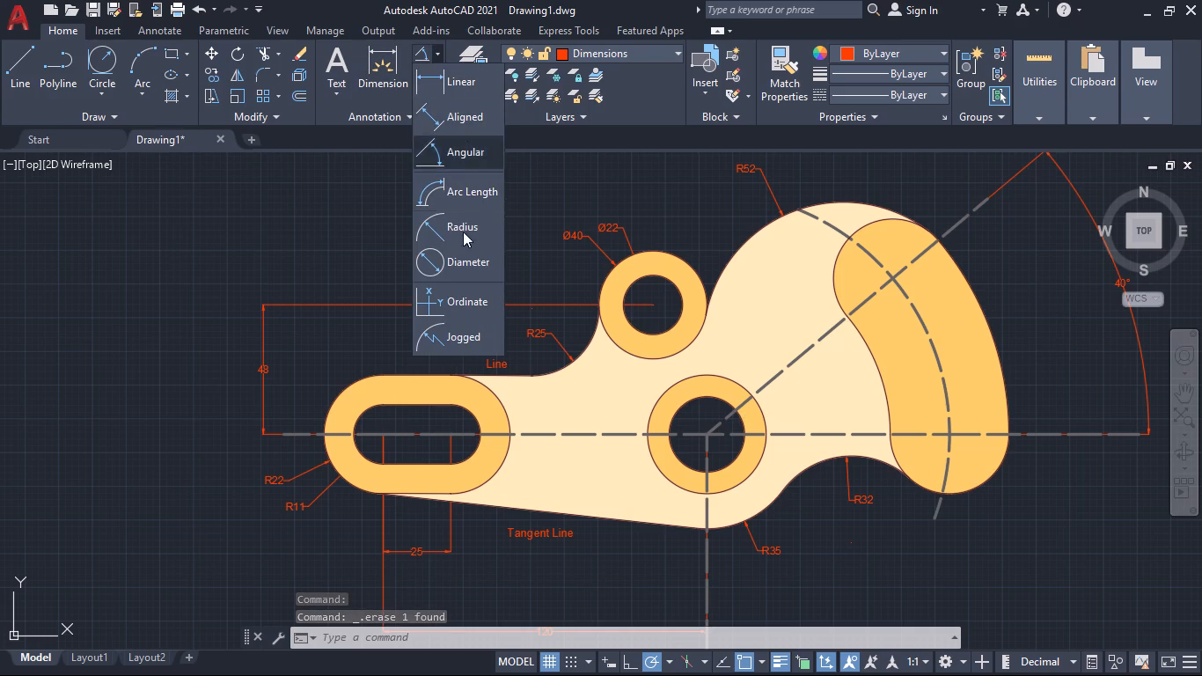
pyautogui.click(465, 215)
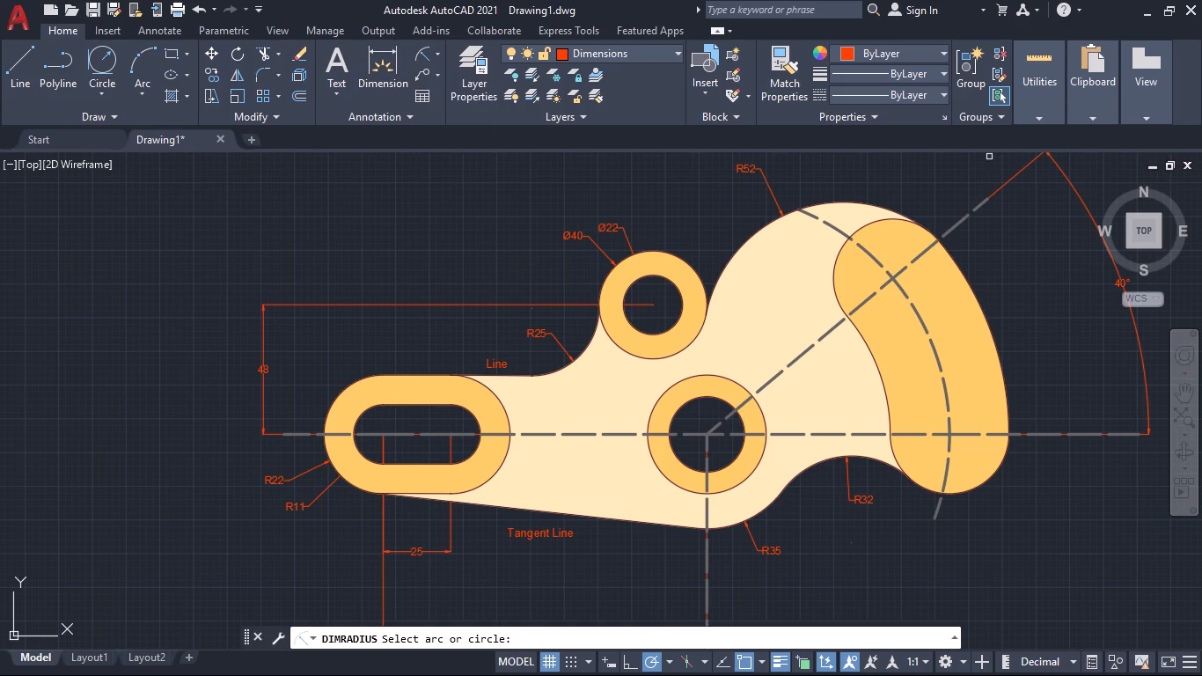
pyautogui.click(977, 299)
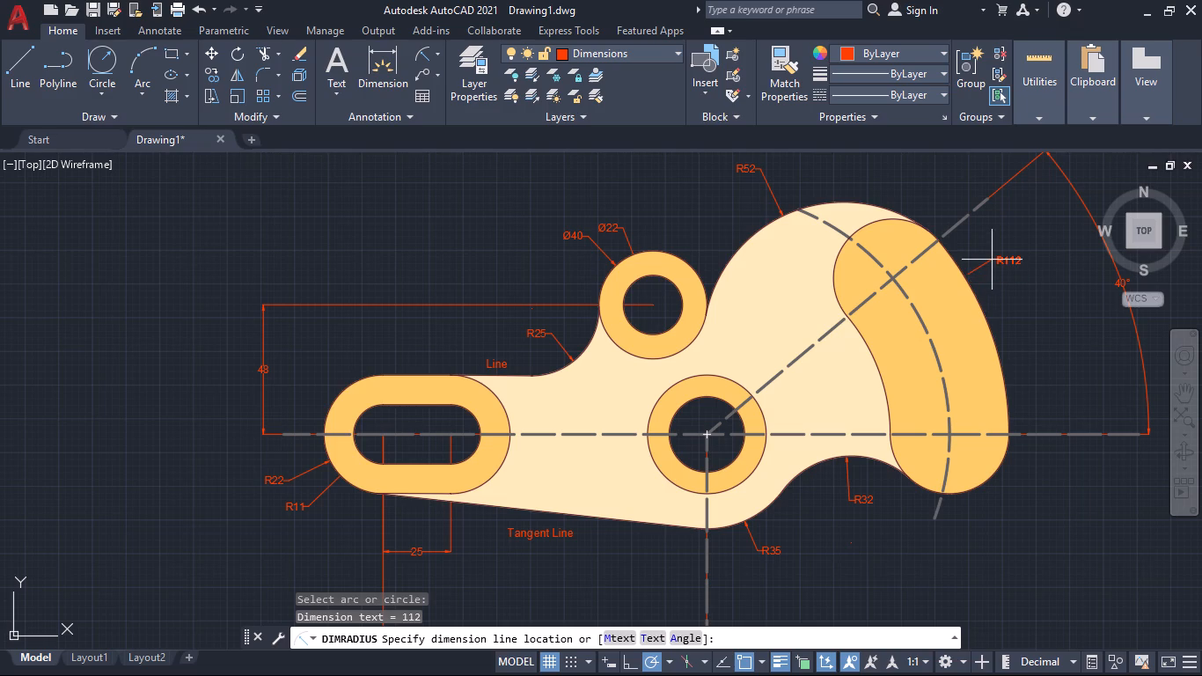
pyautogui.press('Escape')
pyautogui.press('space')
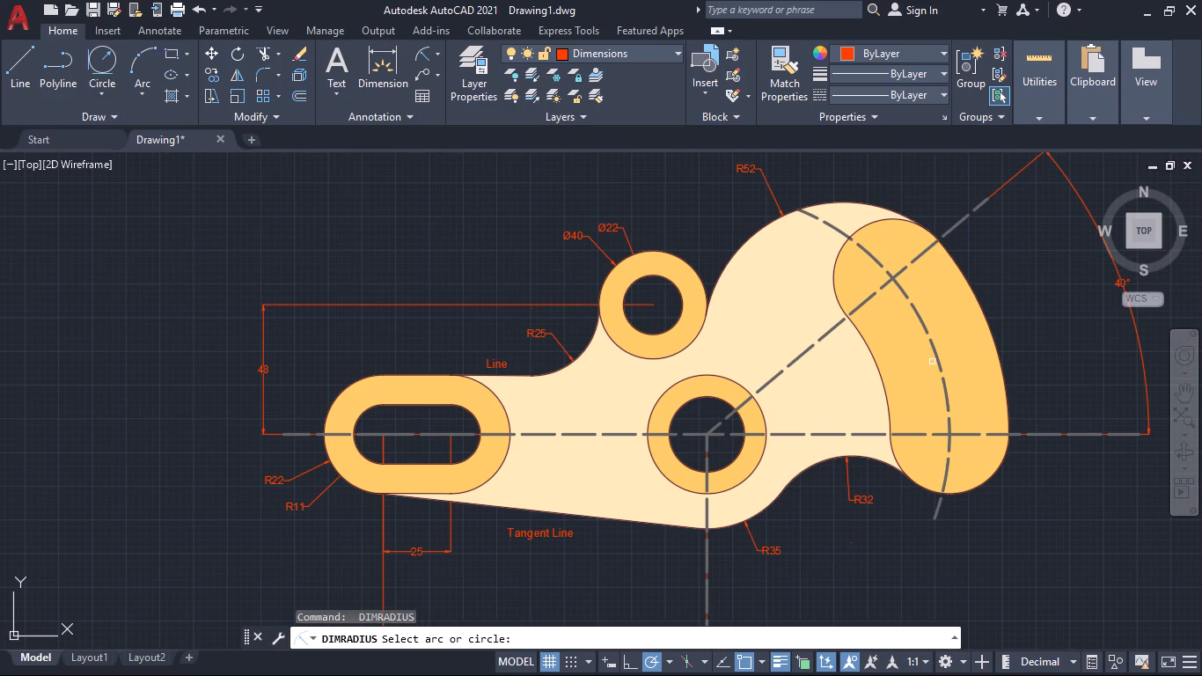
pyautogui.click(917, 312)
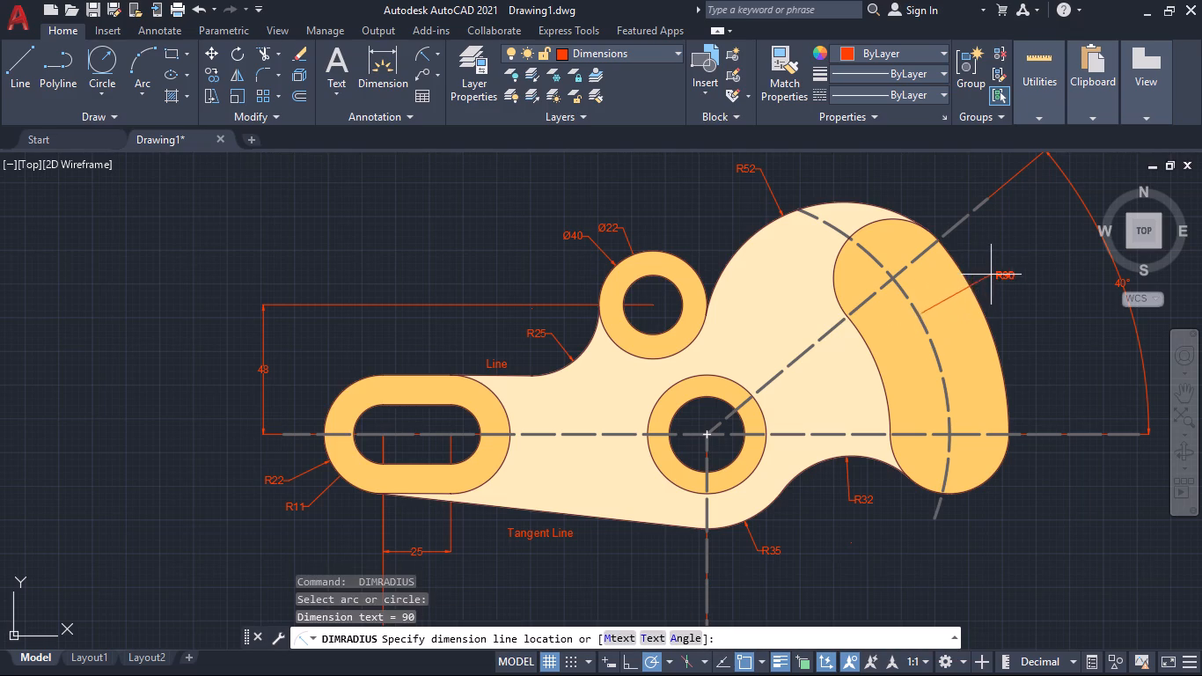
pyautogui.click(1015, 294)
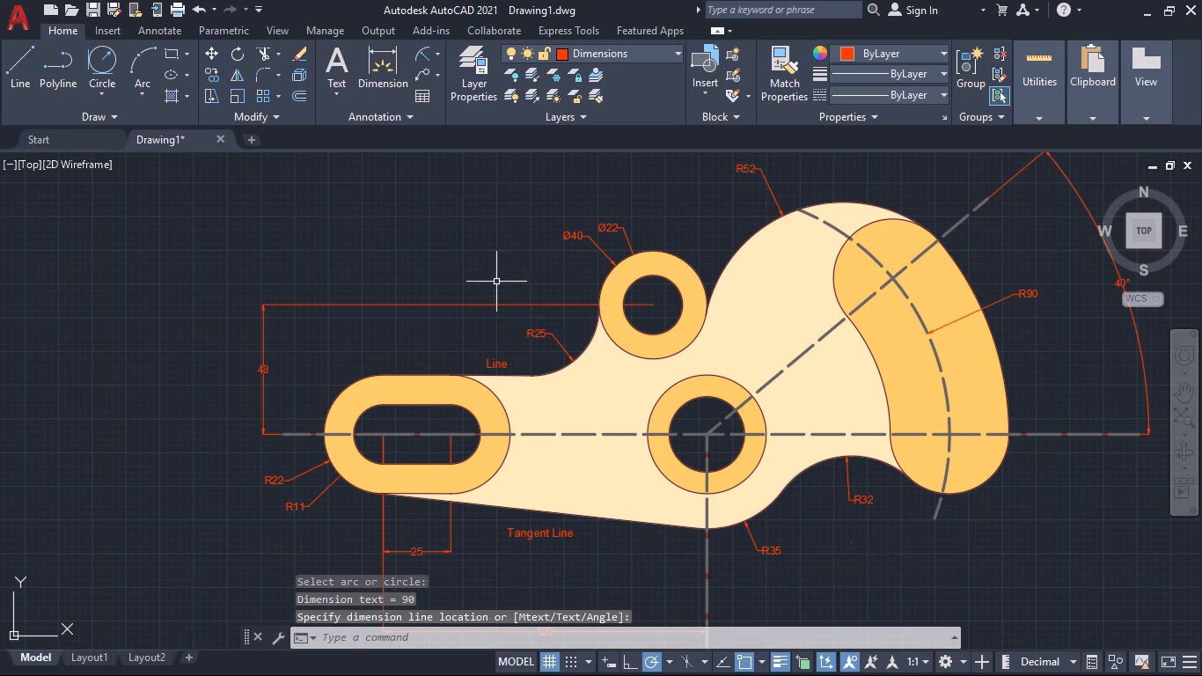
# Add a Ø28 diameter dimension to the central boss's hole, placing its text just outside the boss ring, up and to the left.
pyautogui.moveTo(443, 333); pyautogui.dragTo(505, 228, button='middle')
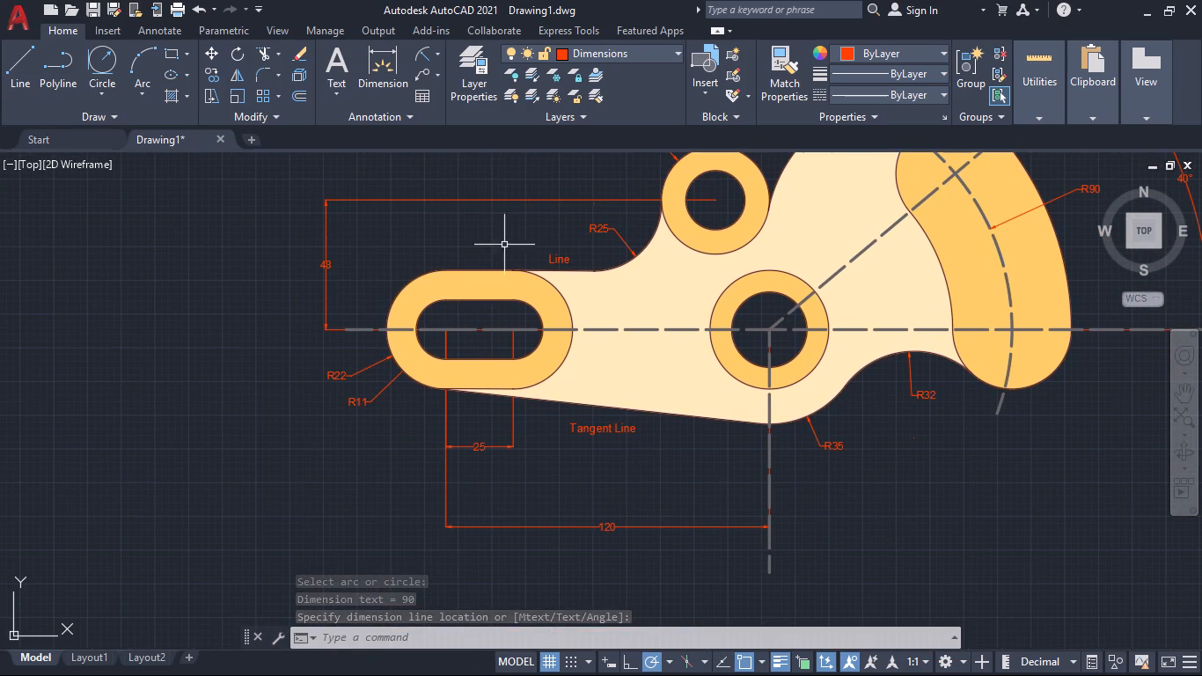
pyautogui.moveTo(940, 510); pyautogui.dragTo(789, 548, button='middle')
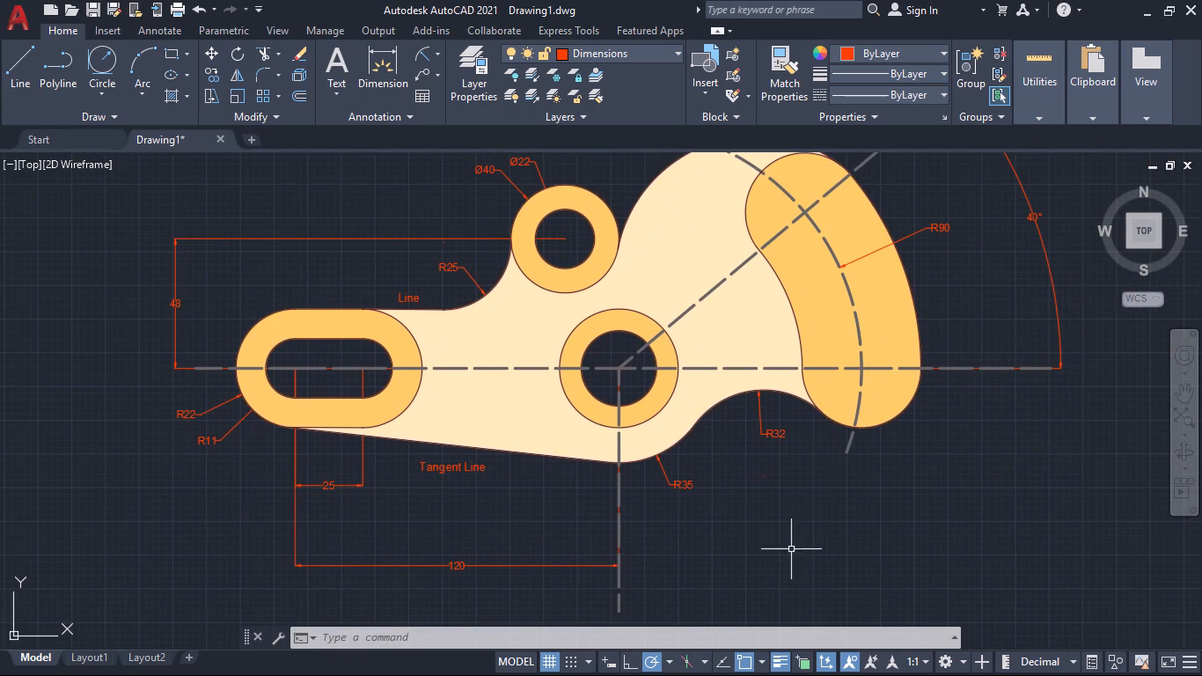
pyautogui.scroll(1, 793, 447)
pyautogui.scroll(-1, 793, 447)
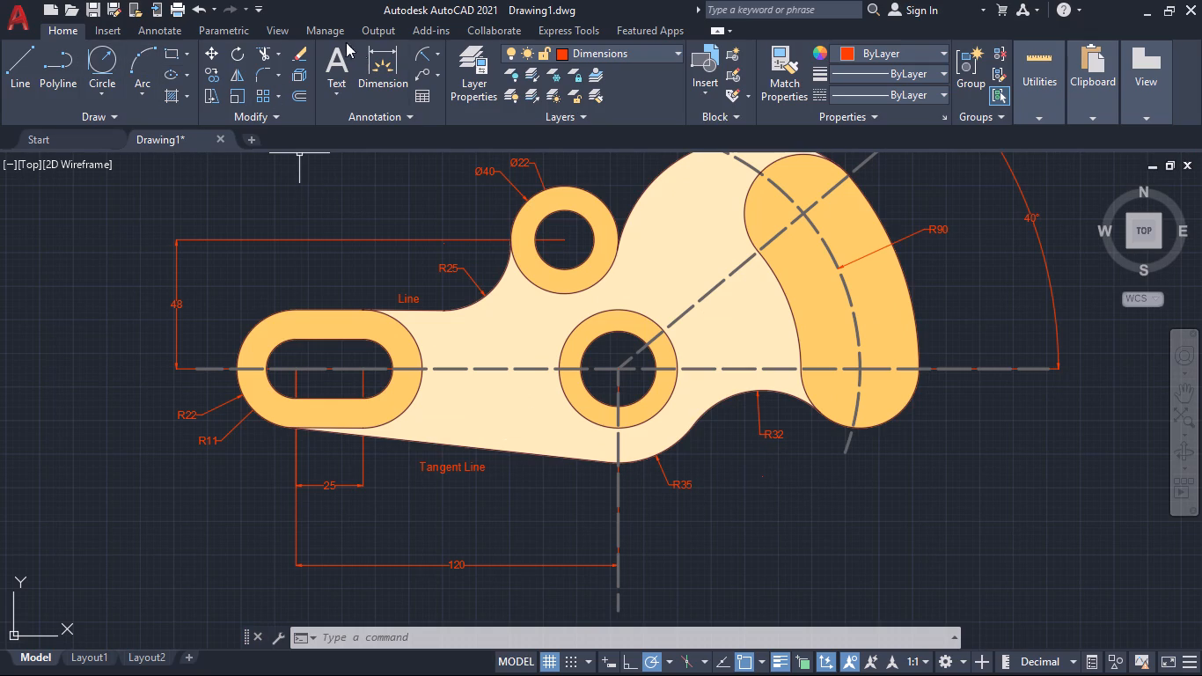
pyautogui.click(378, 60)
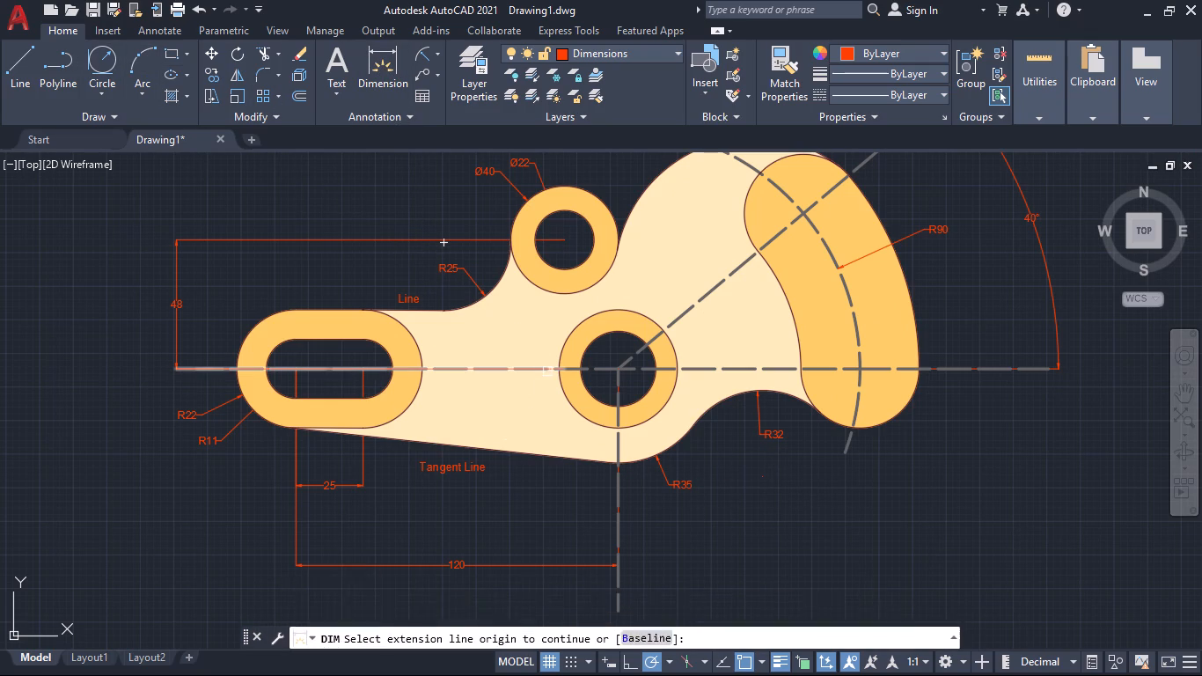
pyautogui.scroll(-2, 720, 430)
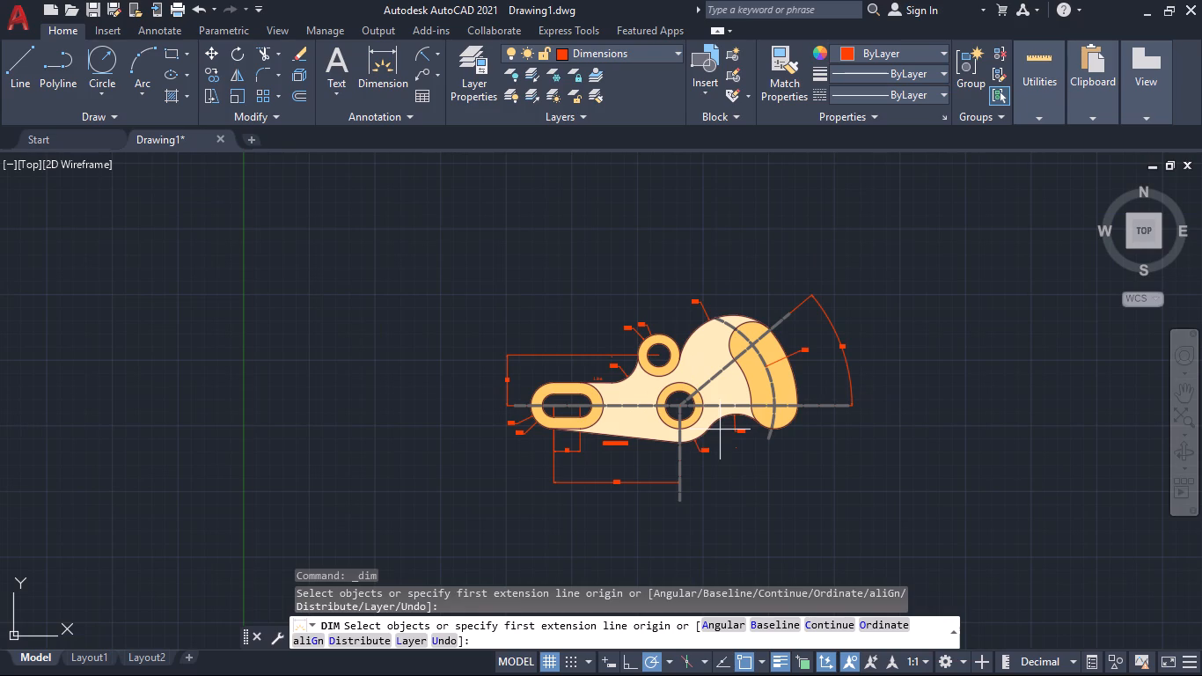
pyautogui.moveTo(935, 496); pyautogui.dragTo(937, 498, button='middle')
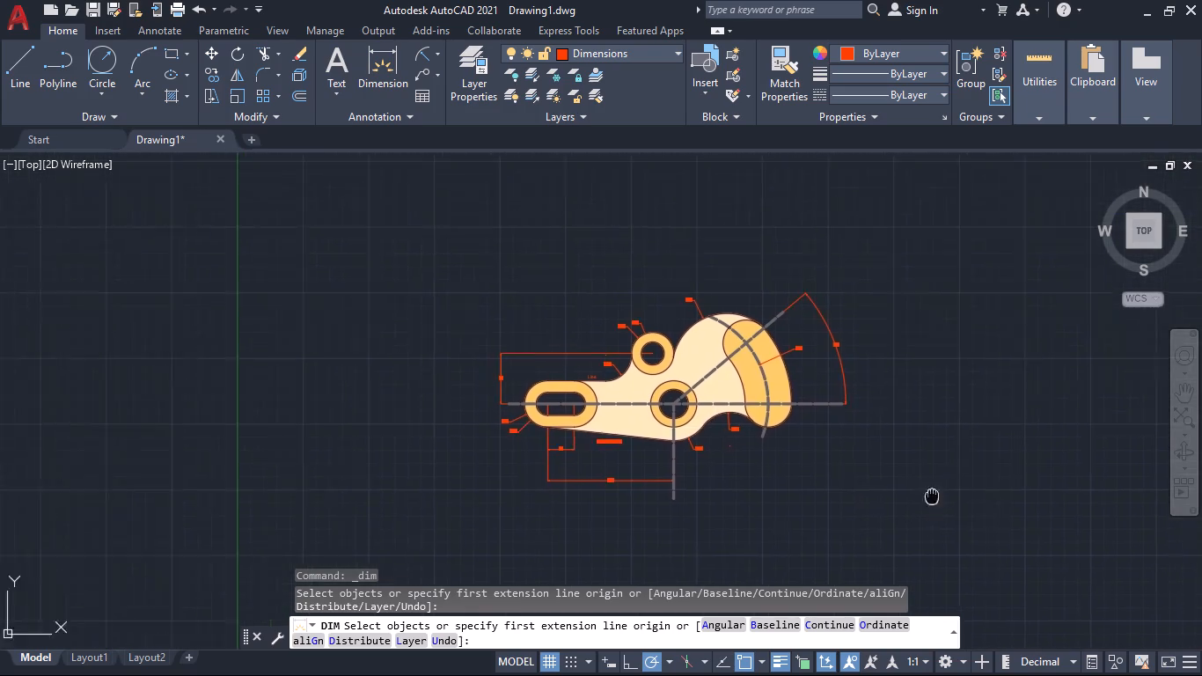
pyautogui.moveTo(937, 498); pyautogui.dragTo(945, 470, button='middle')
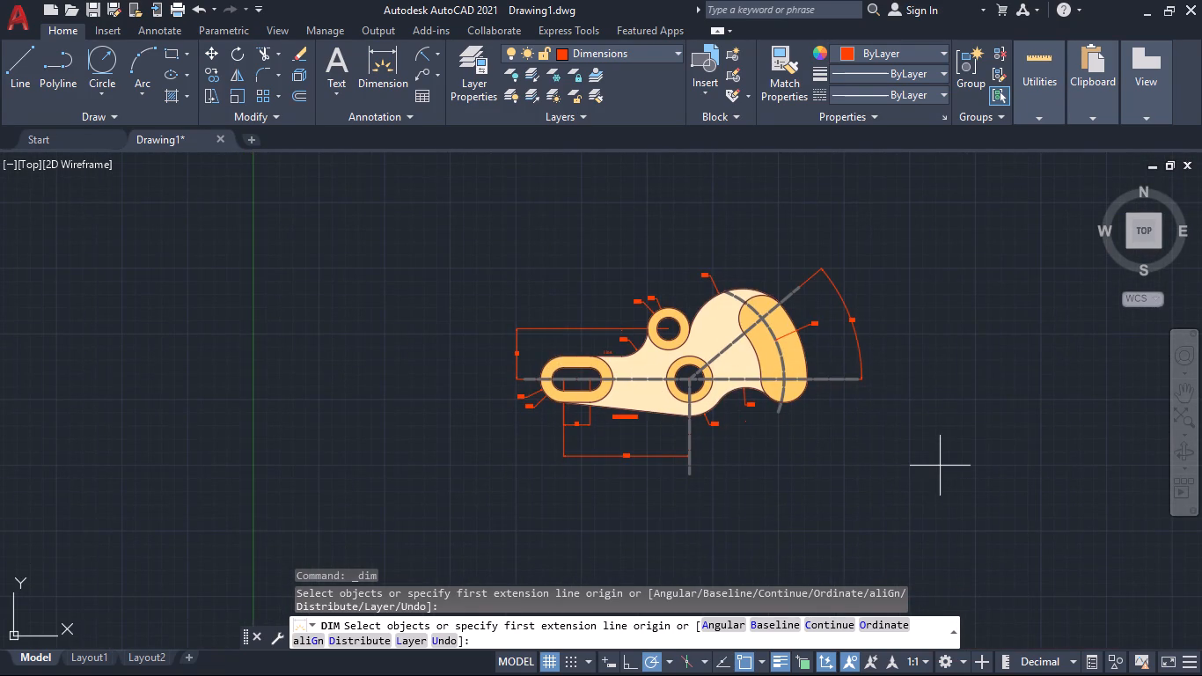
pyautogui.moveTo(940, 465); pyautogui.dragTo(970, 484, button='middle')
pyautogui.scroll(3, 773, 425)
pyautogui.moveTo(753, 476); pyautogui.dragTo(767, 391, button='middle')
pyautogui.scroll(-1, 766, 430)
pyautogui.moveTo(769, 473); pyautogui.dragTo(825, 445, button='middle')
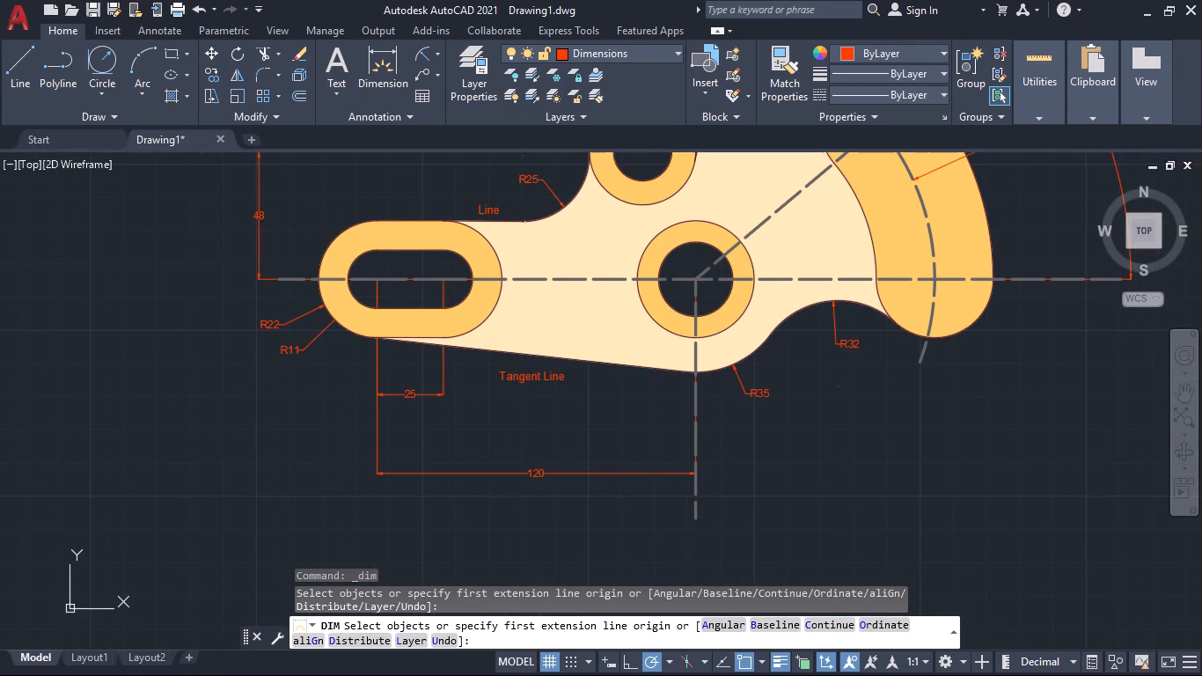
pyautogui.moveTo(823, 445); pyautogui.dragTo(843, 509, button='middle')
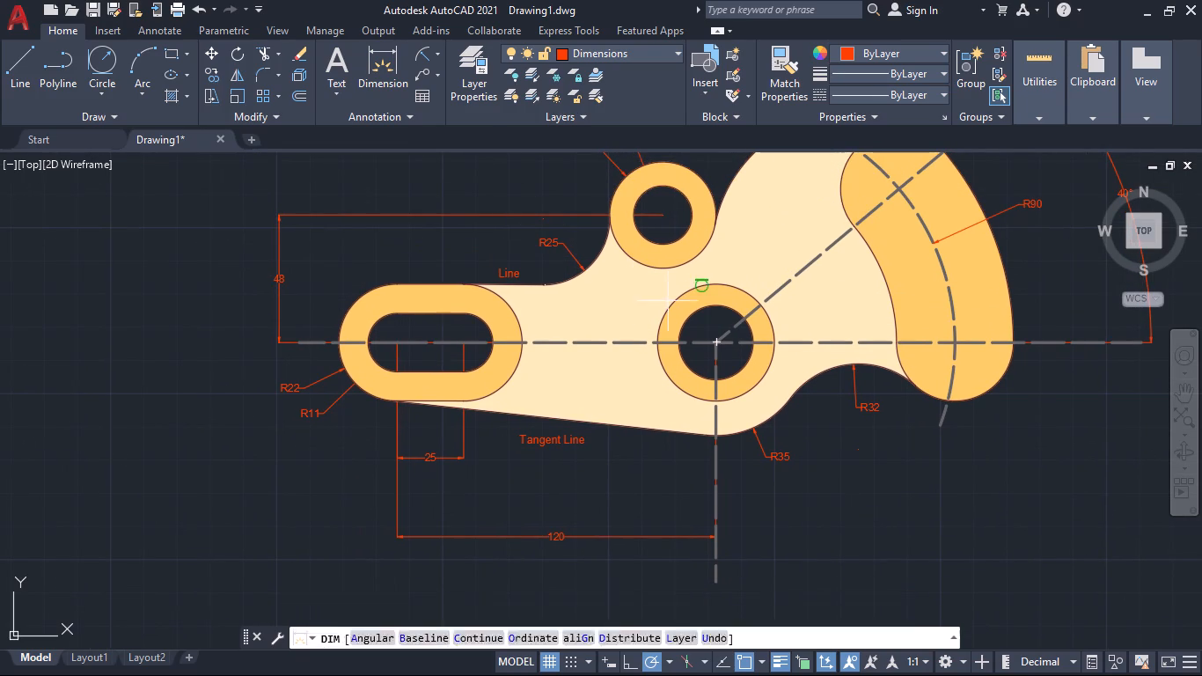
pyautogui.scroll(2, 660, 298)
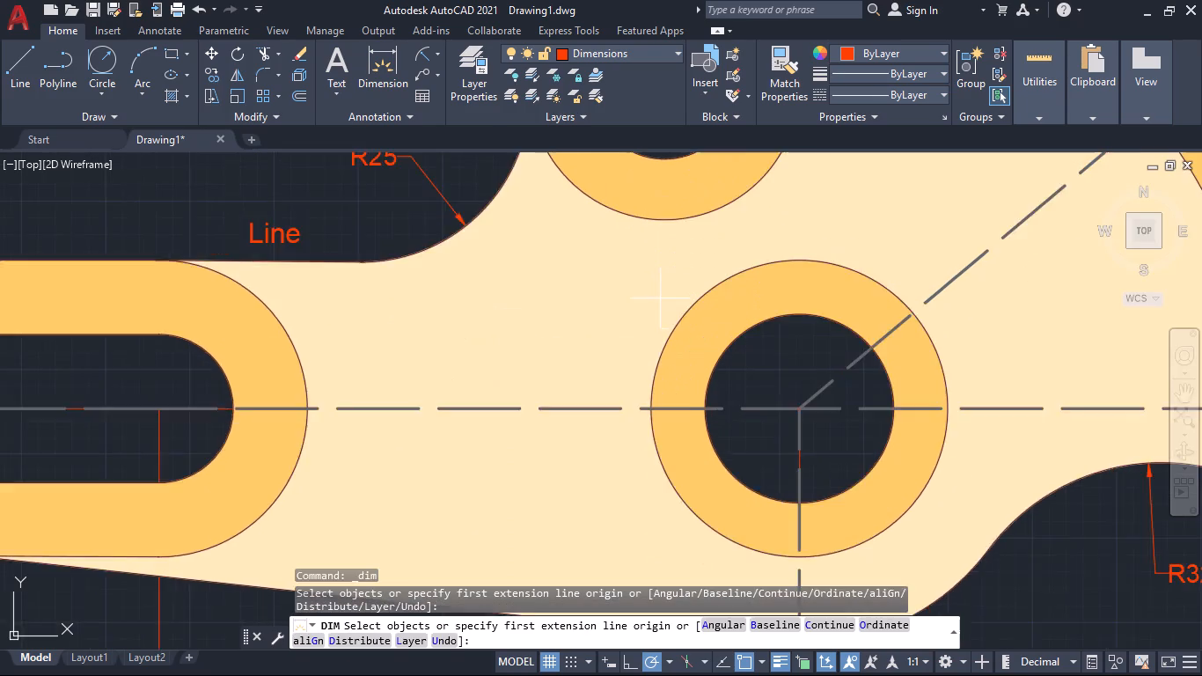
pyautogui.scroll(1, 660, 298)
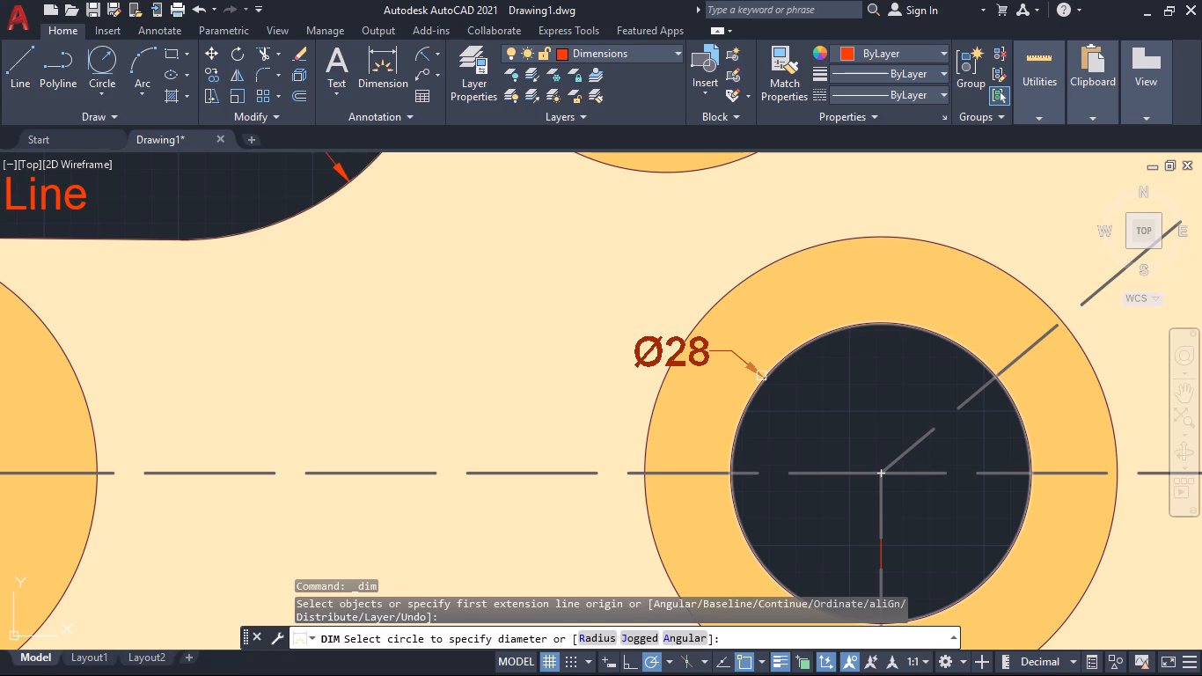
pyautogui.click(761, 376)
pyautogui.click(649, 280)
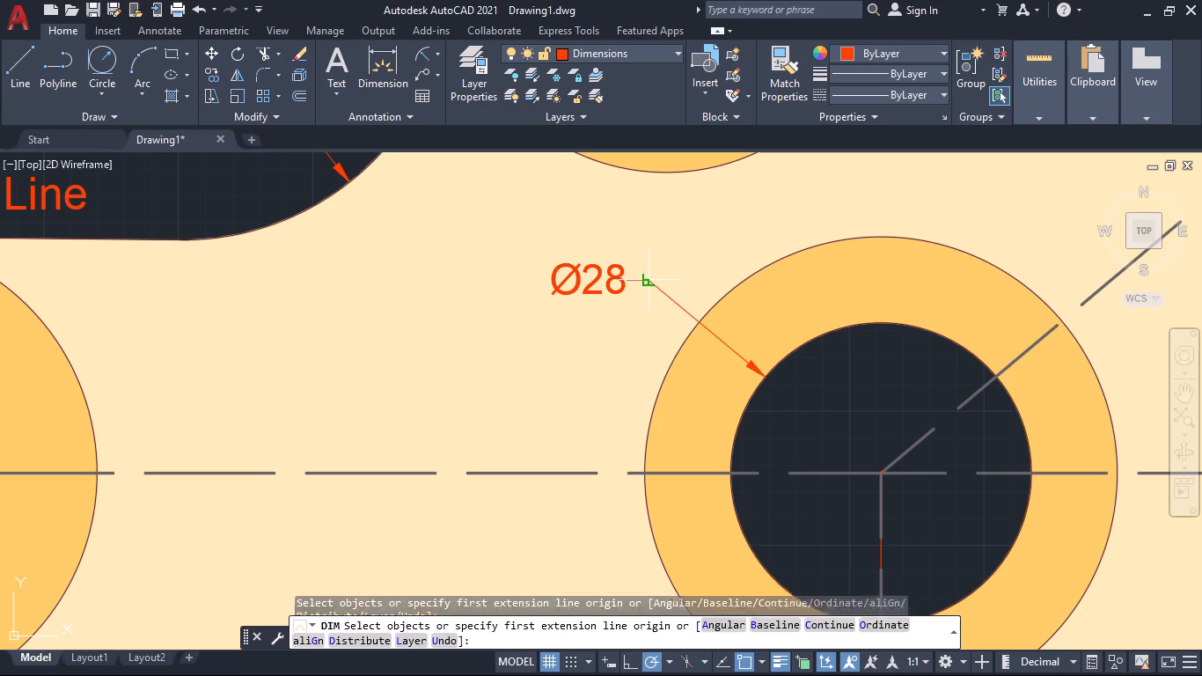
# Add a Ø44 diameter dimension to the central boss's outer circle, placing its text just outside the ring's lower-left edge.
pyautogui.moveTo(815, 427); pyautogui.dragTo(742, 324, button='middle')
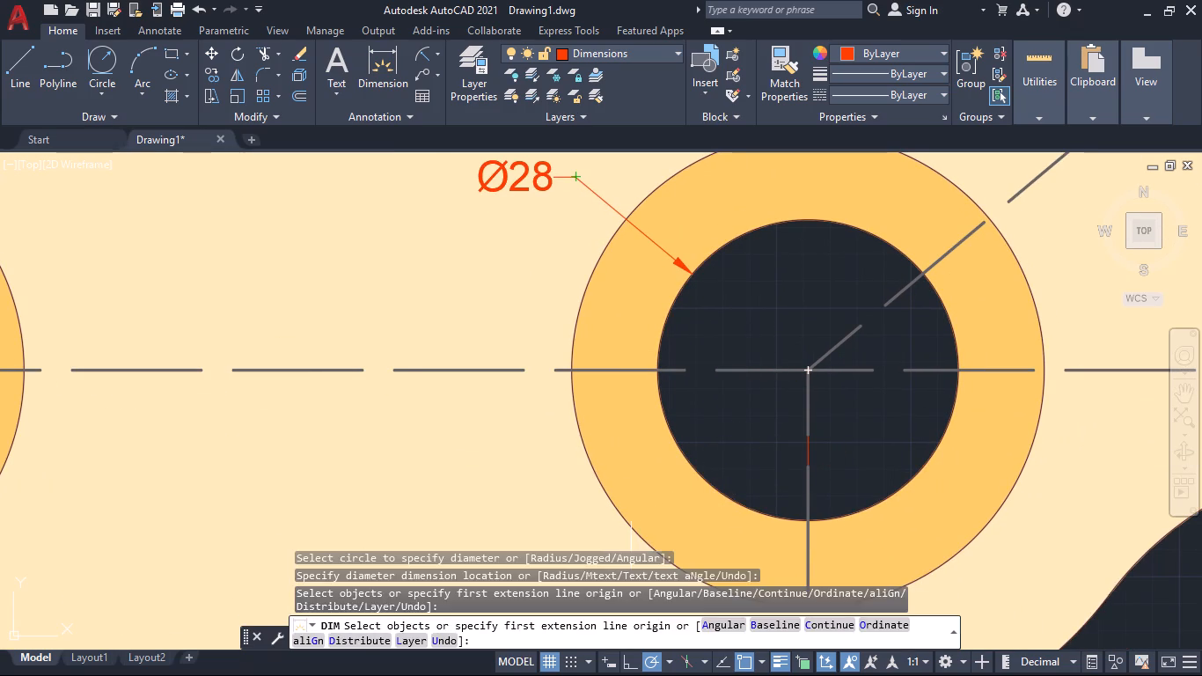
pyautogui.moveTo(649, 470); pyautogui.dragTo(676, 268, button='middle')
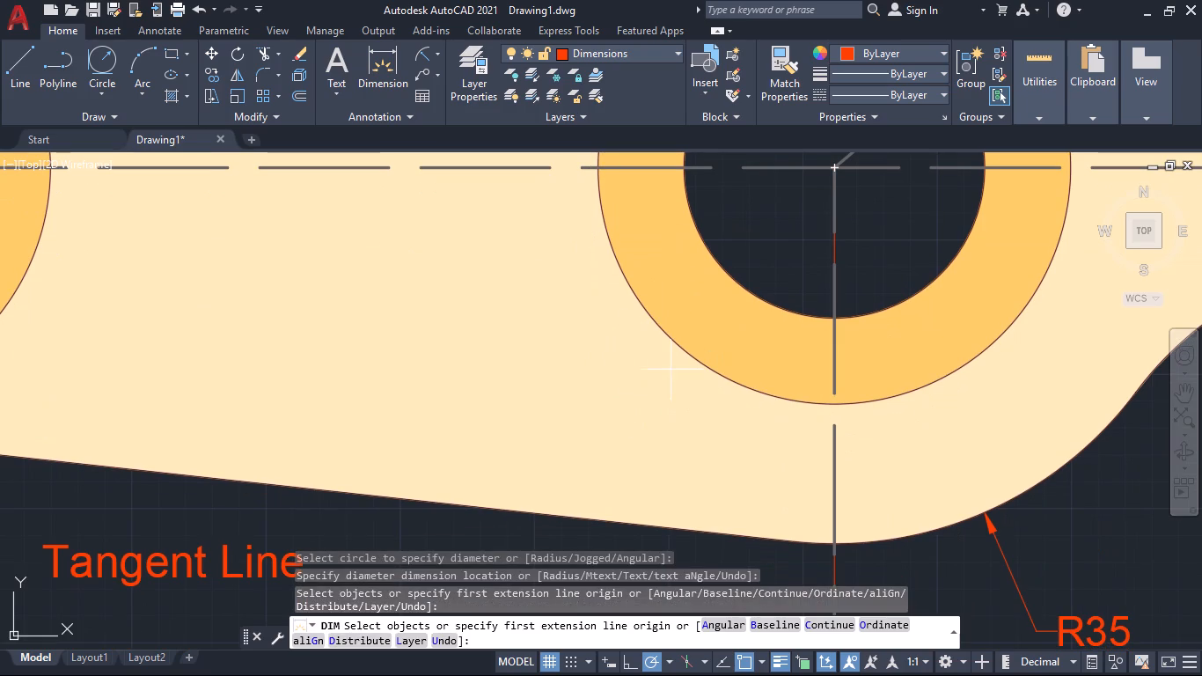
pyautogui.click(679, 344)
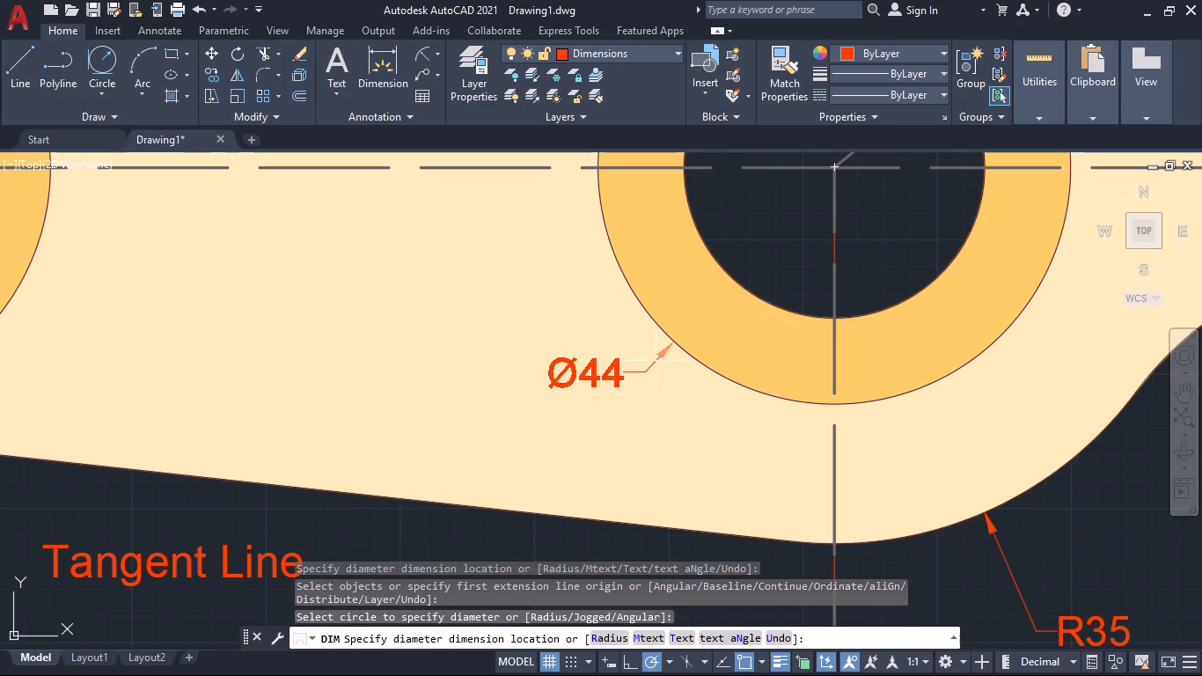
pyautogui.click(605, 384)
pyautogui.scroll(-2, 649, 400)
pyautogui.moveTo(641, 483); pyautogui.dragTo(591, 484, button='middle')
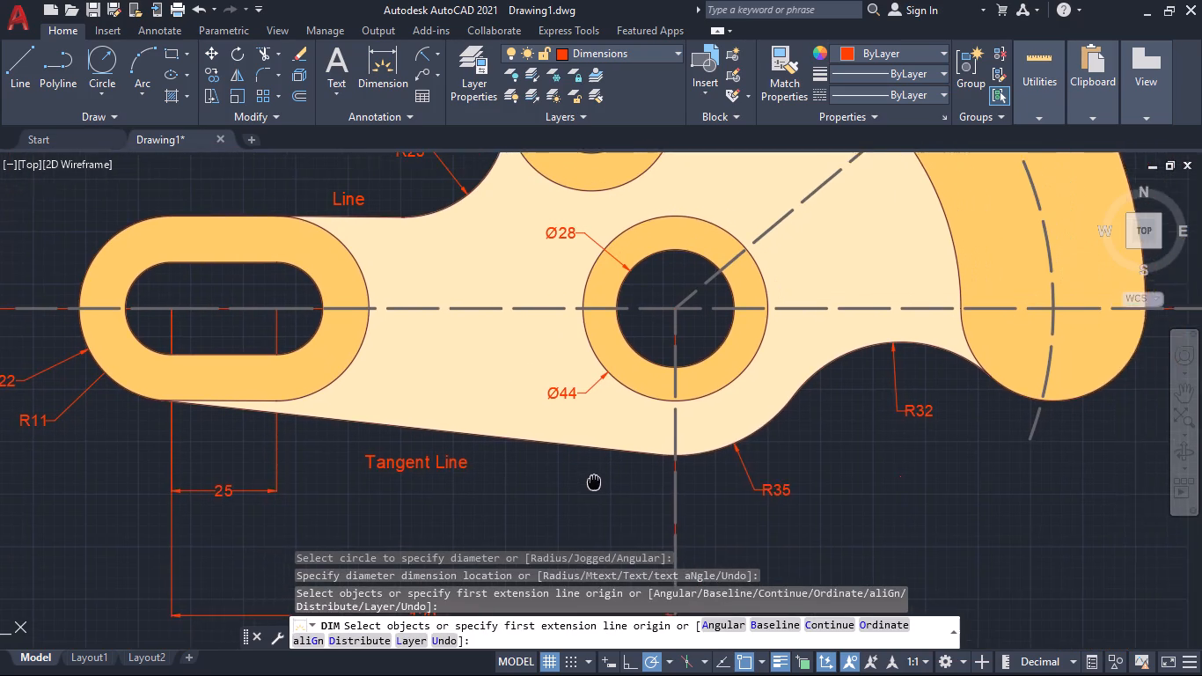
pyautogui.moveTo(591, 484); pyautogui.dragTo(560, 503, button='middle')
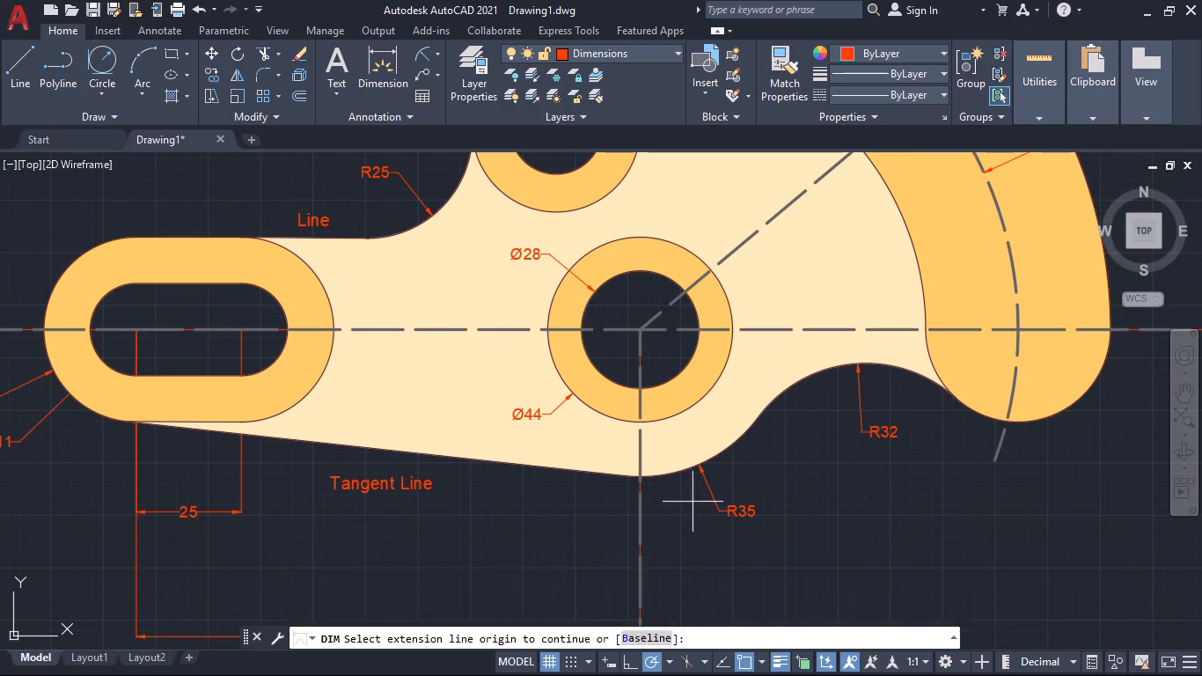
pyautogui.moveTo(945, 518); pyautogui.dragTo(941, 528, button='middle')
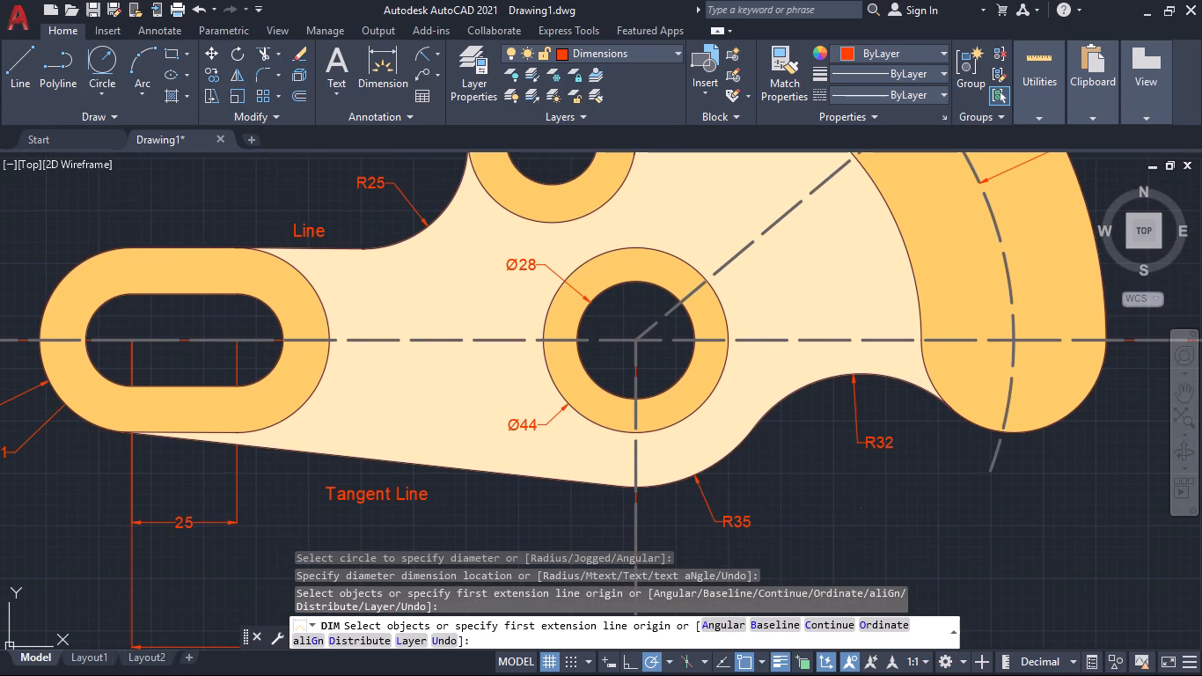
pyautogui.press('Escape')
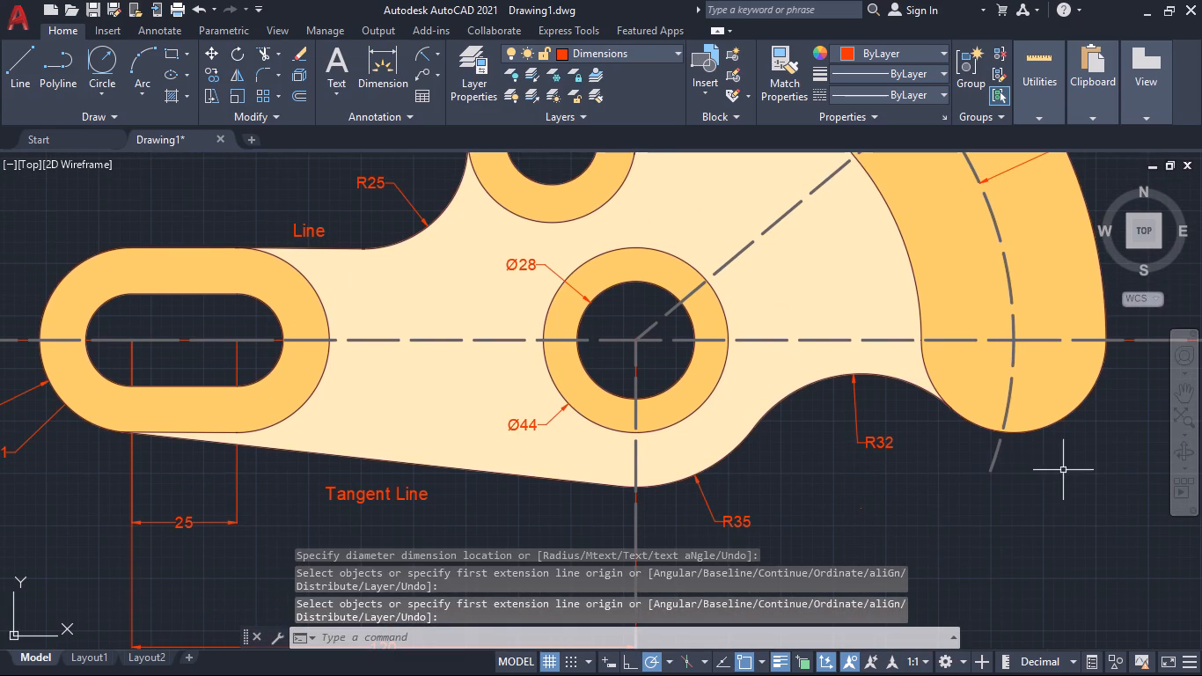
# Turn on Dim line forced for the R90 radius dimension on the dashed centerline arc.
pyautogui.moveTo(1074, 474); pyautogui.dragTo(898, 617, button='middle')
pyautogui.click(955, 261)
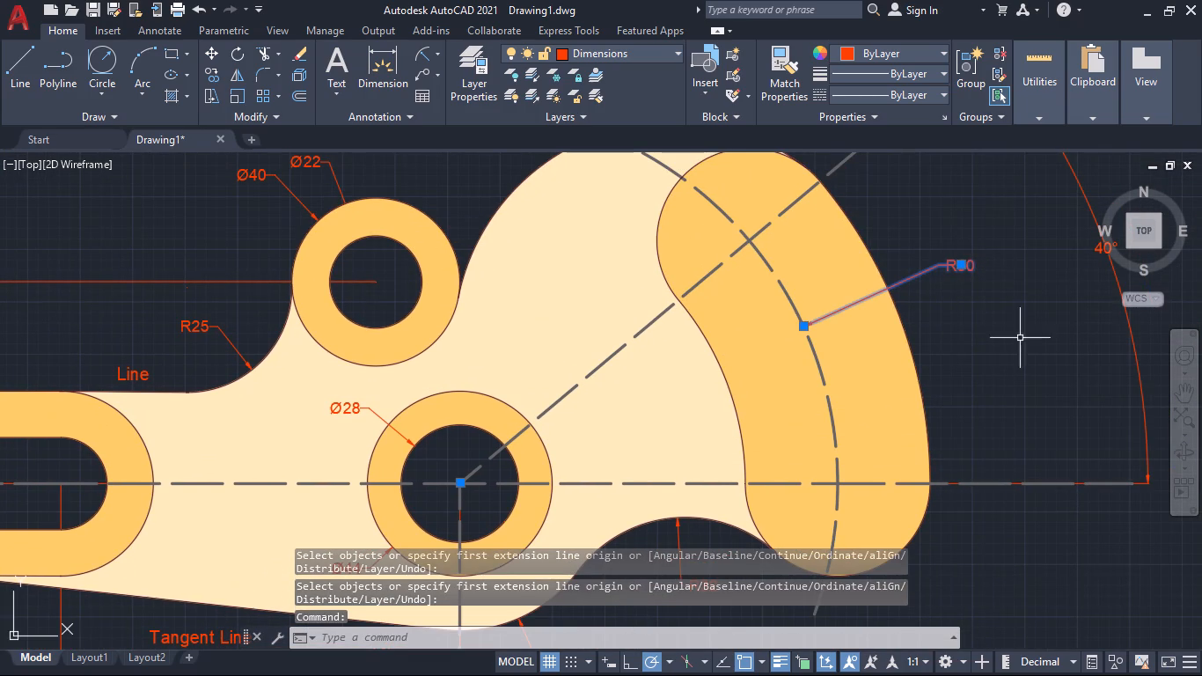
pyautogui.hotkey('ctrl', '1')
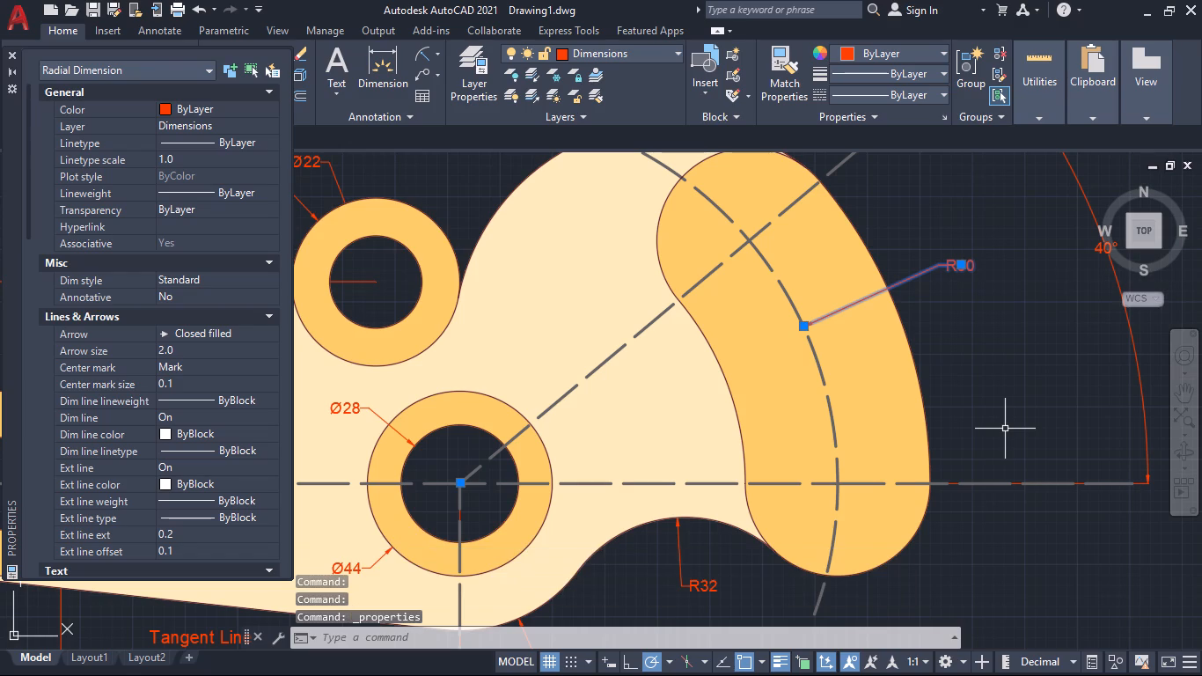
pyautogui.scroll(-3, 242, 333)
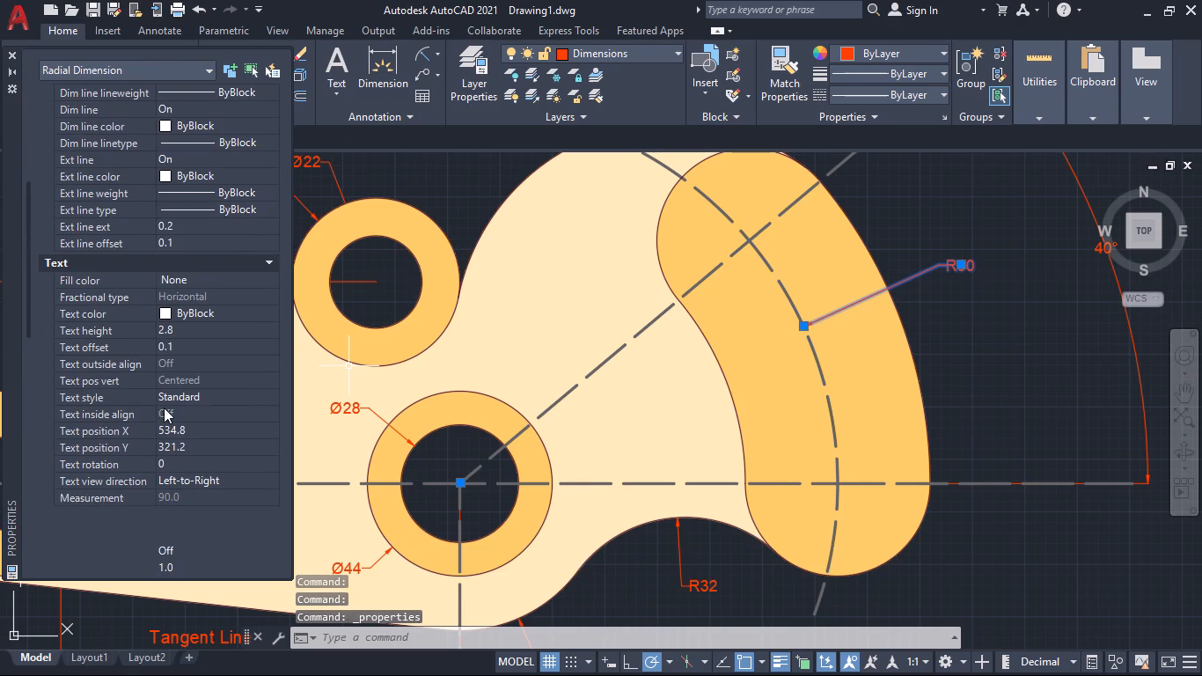
pyautogui.scroll(-1, 147, 356)
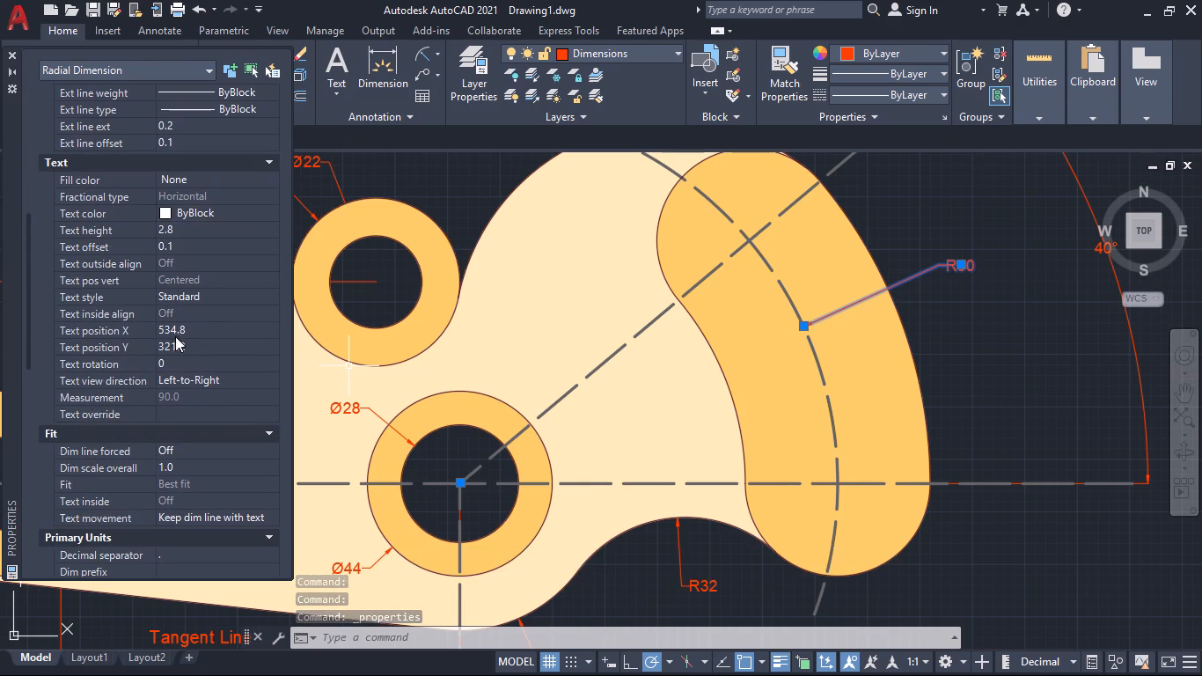
pyautogui.click(190, 311)
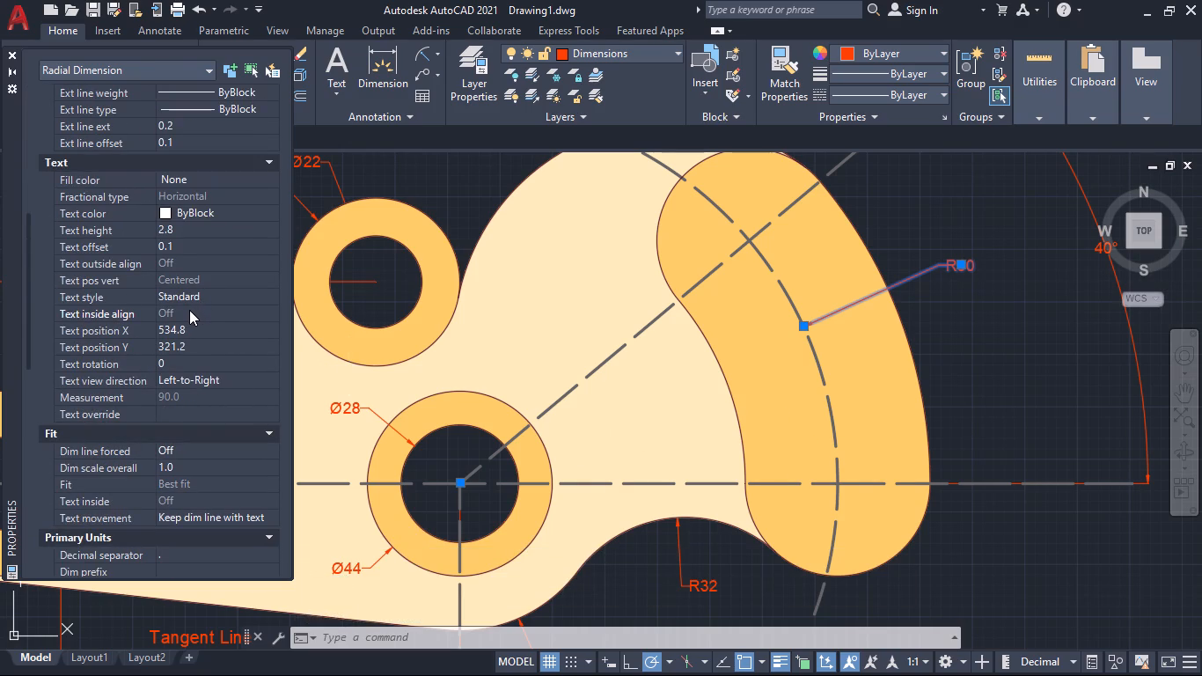
pyautogui.scroll(2, 189, 310)
pyautogui.scroll(-3, 189, 319)
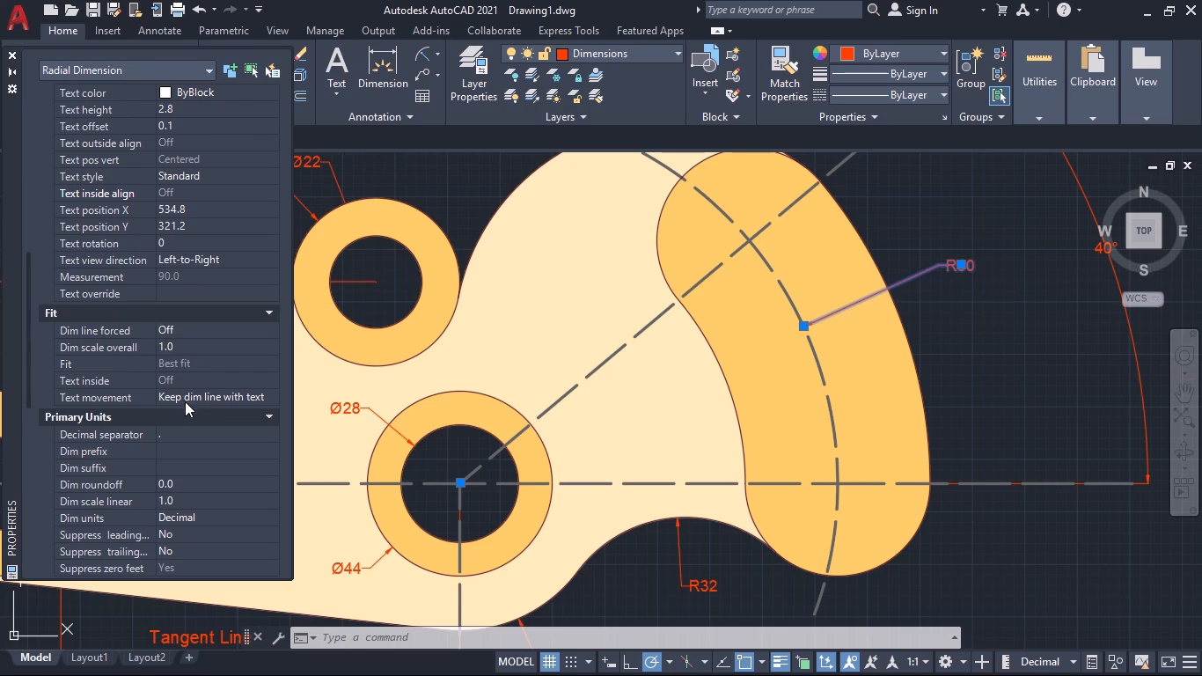
pyautogui.scroll(3, 166, 372)
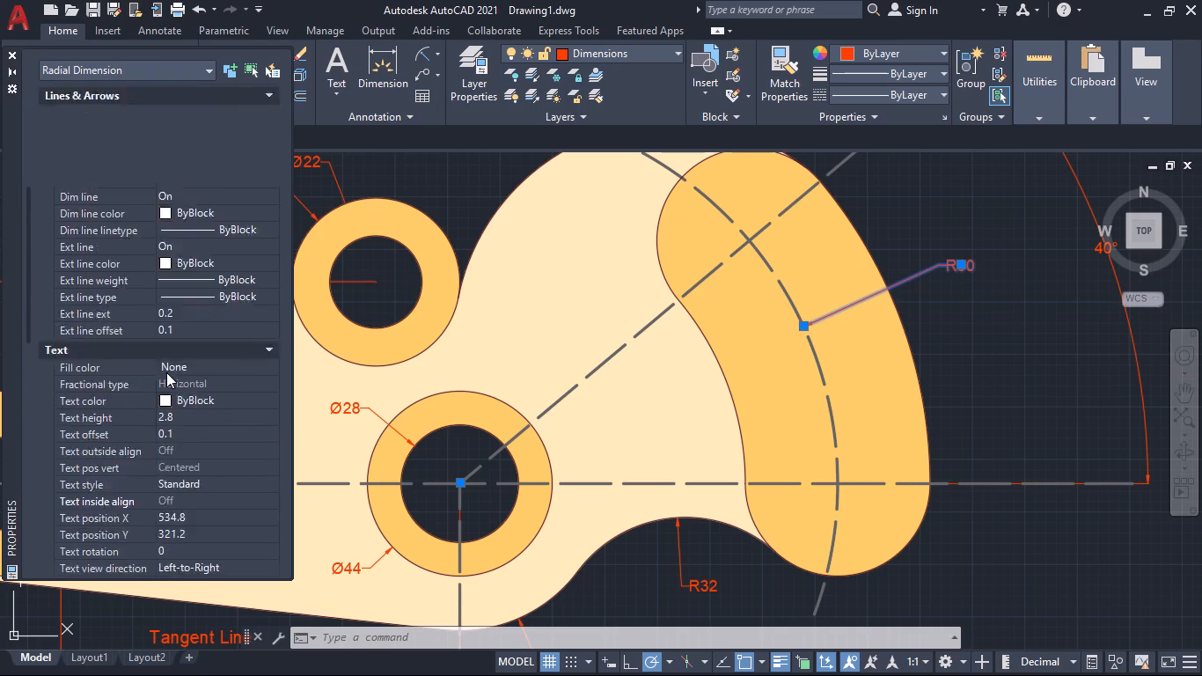
pyautogui.scroll(1, 166, 372)
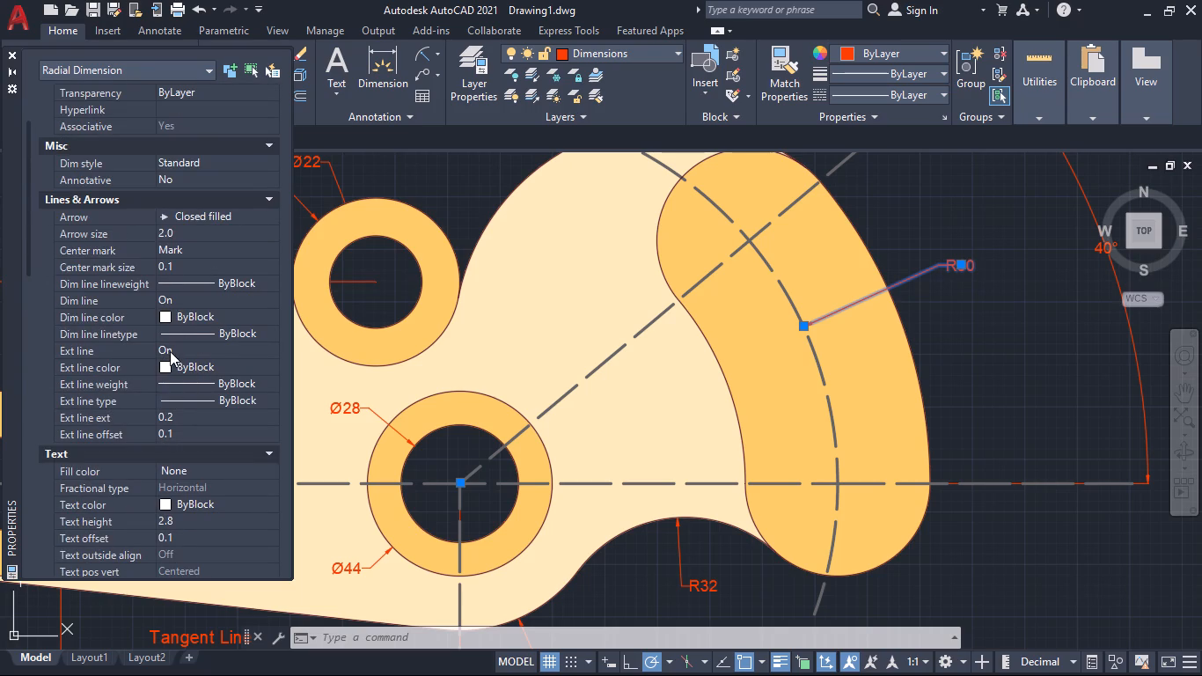
pyautogui.scroll(4, 170, 299)
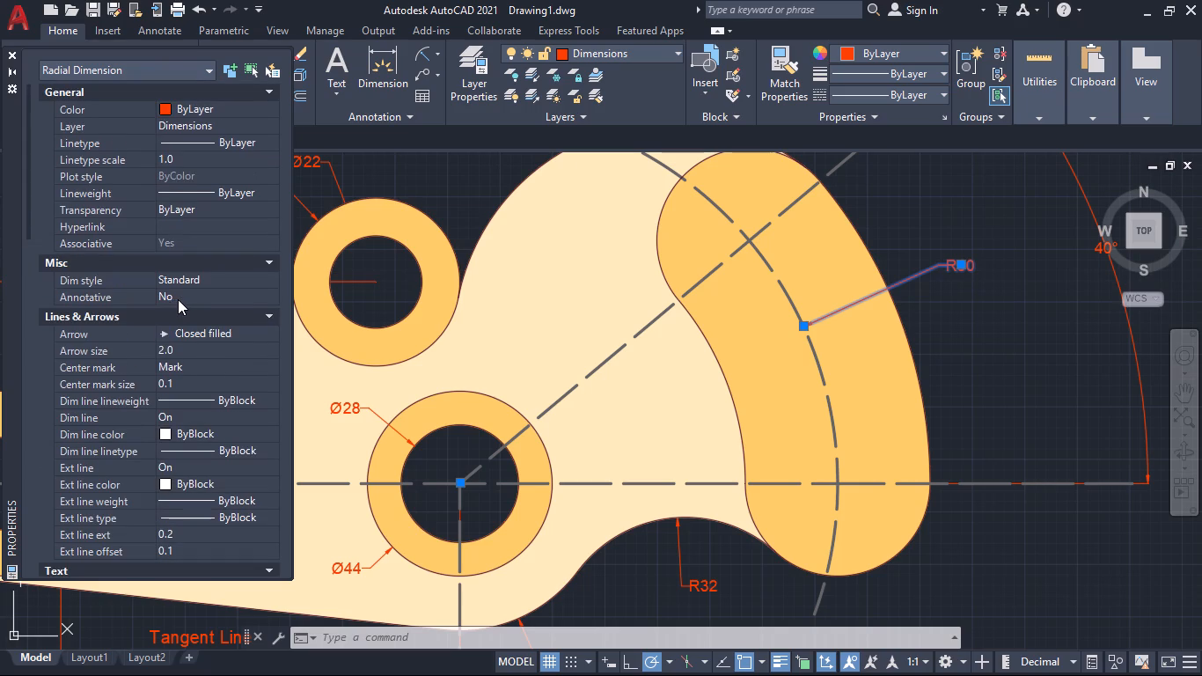
pyautogui.scroll(-3, 184, 302)
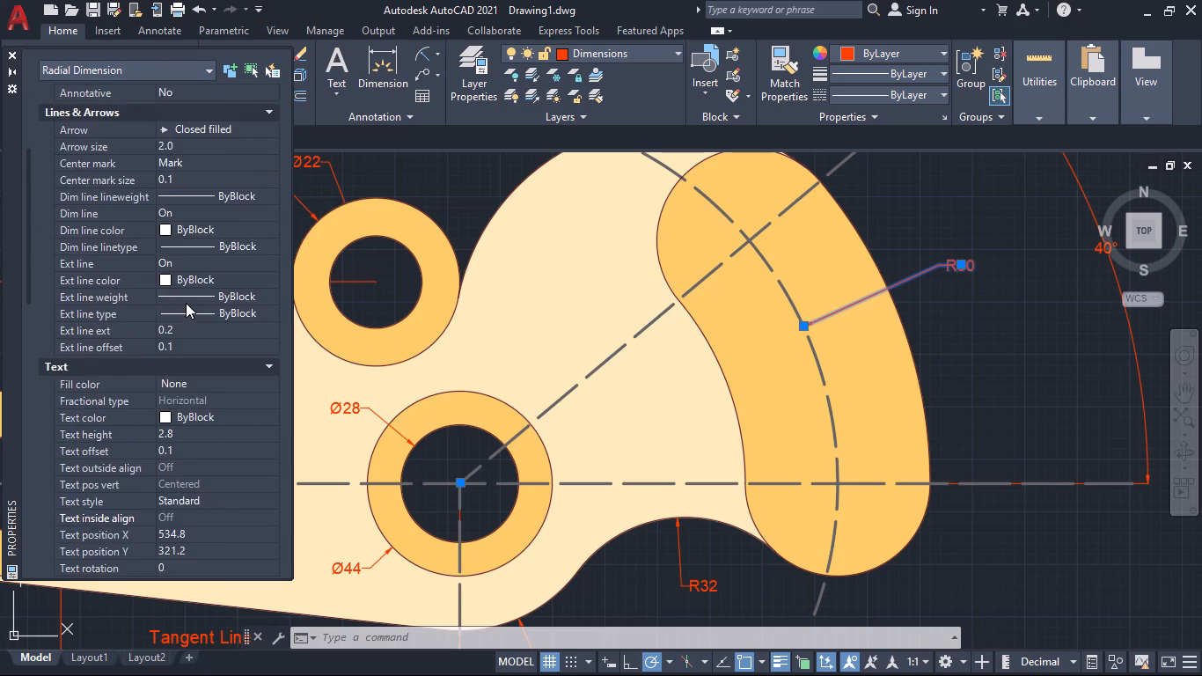
pyautogui.scroll(-3, 186, 303)
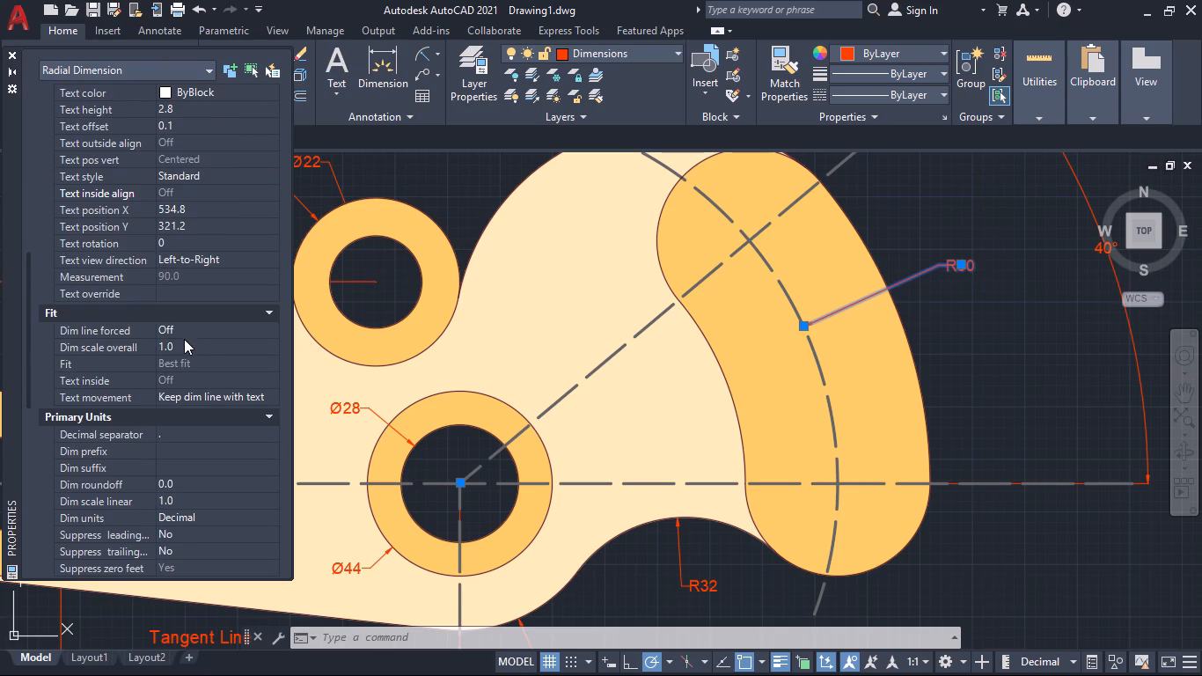
pyautogui.click(183, 327)
pyautogui.click(240, 327)
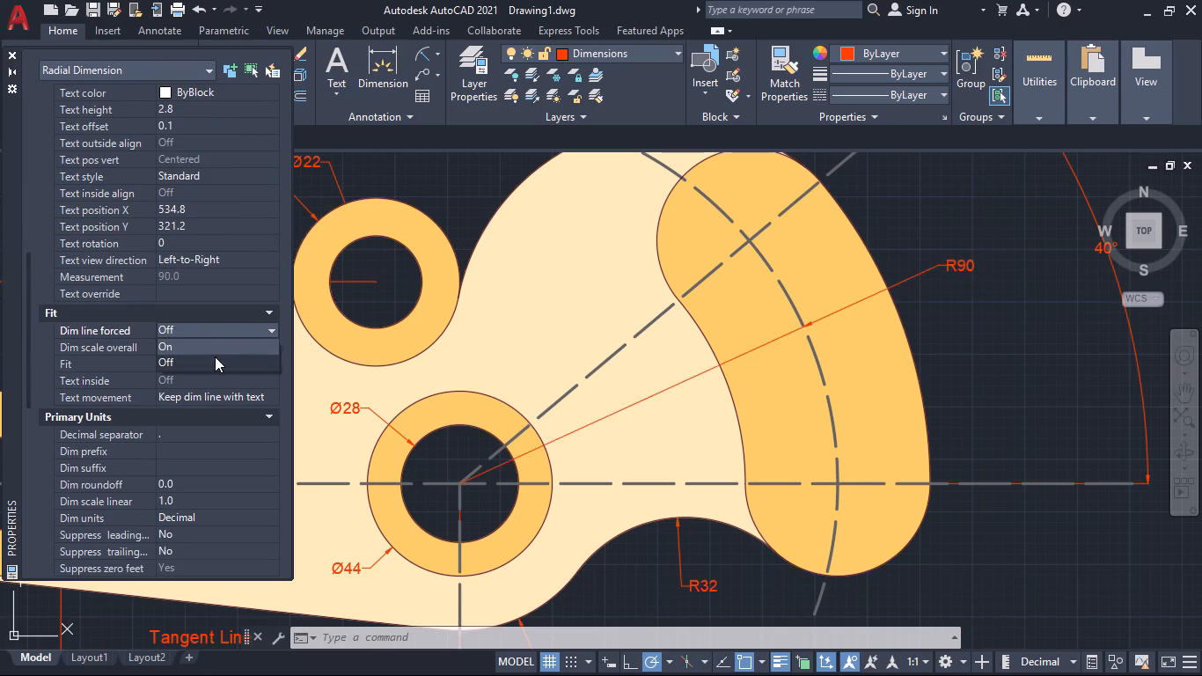
pyautogui.click(214, 346)
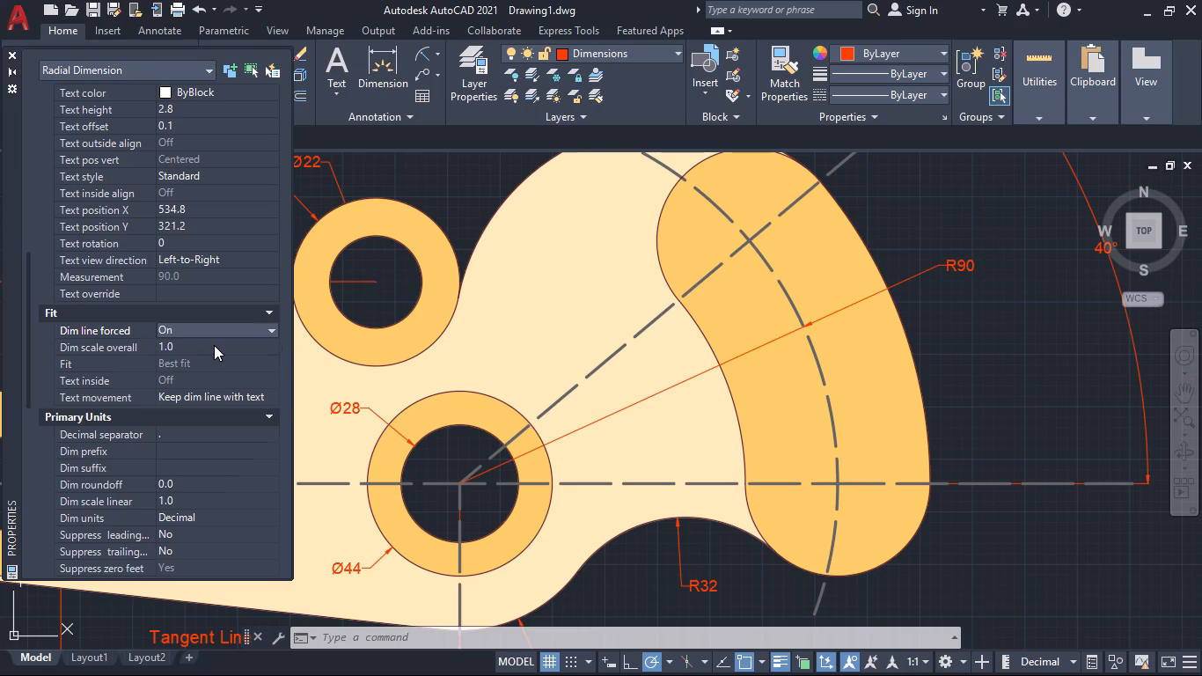
pyautogui.click(11, 55)
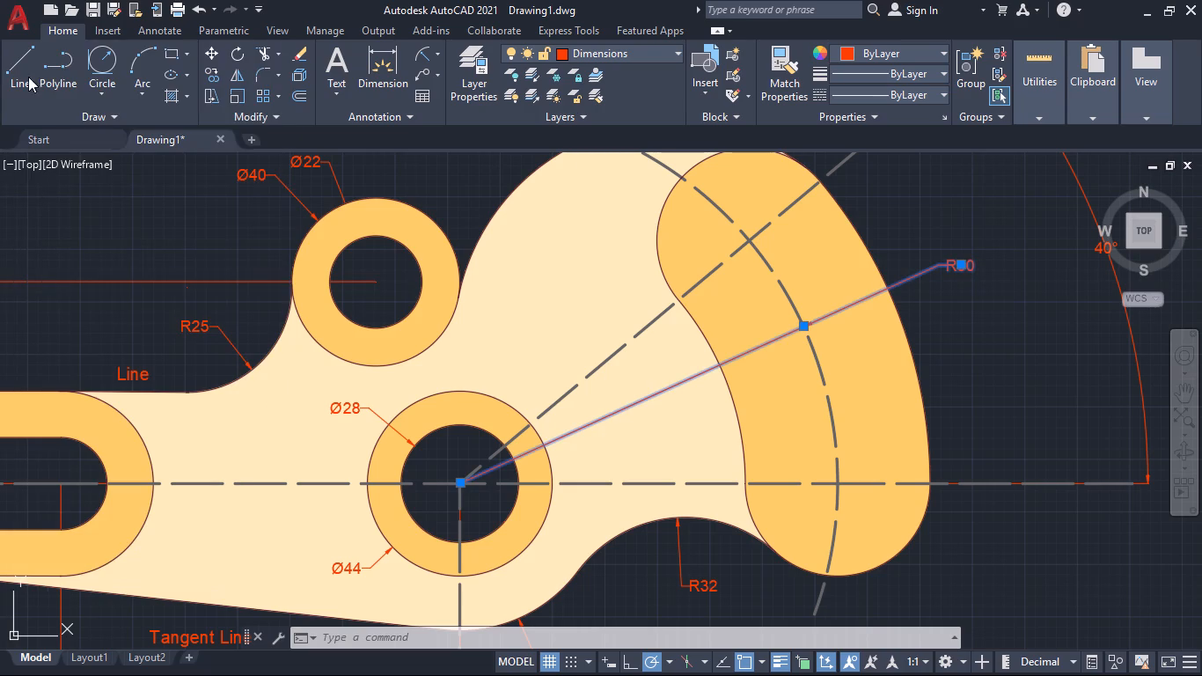
pyautogui.press('Escape')
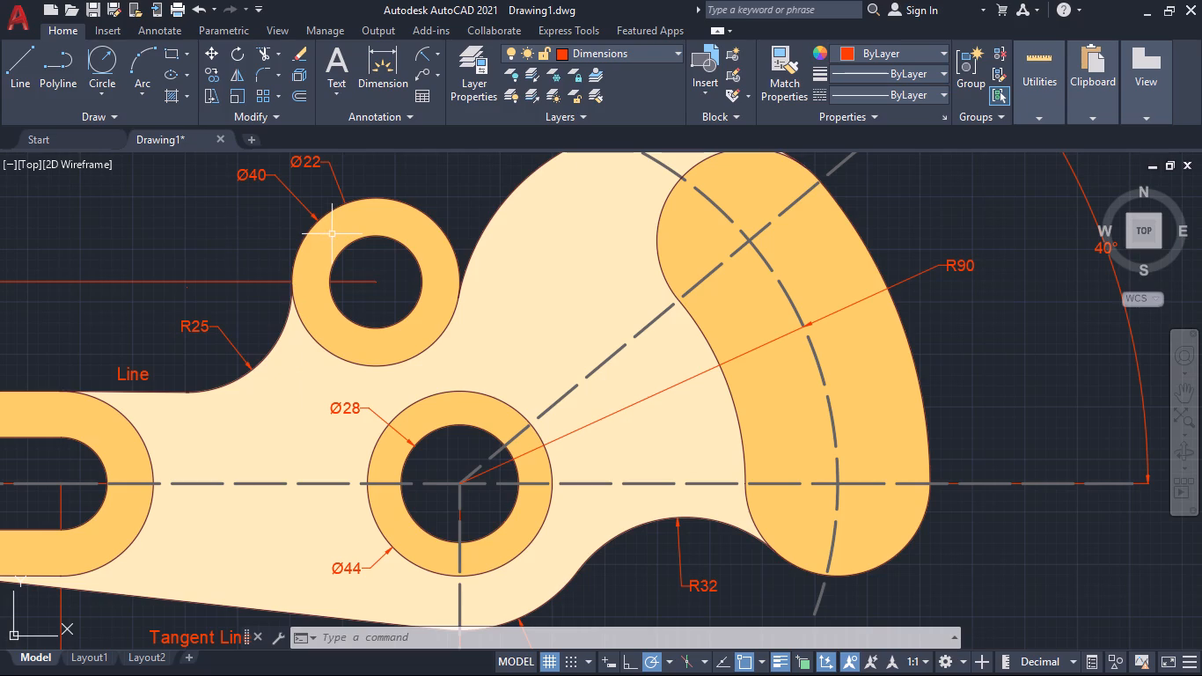
# Turn on Dim line forced for the Ø40 and Ø22 diameter dimensions on the upper boss.
pyautogui.click(304, 203)
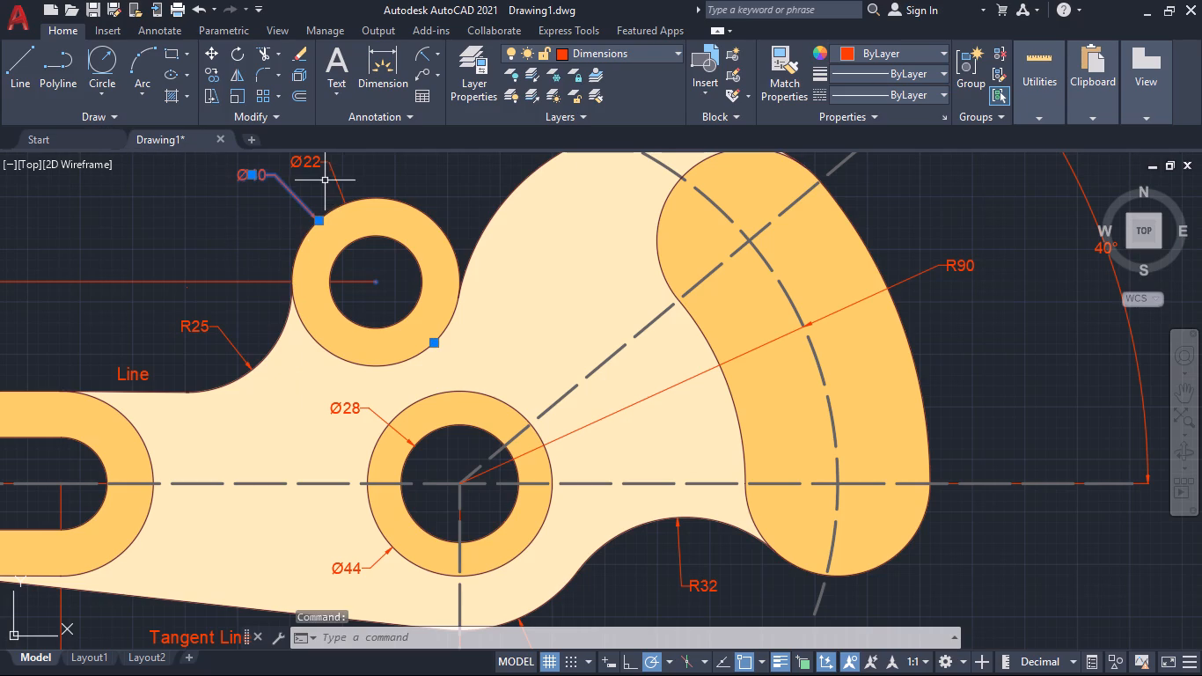
pyautogui.click(333, 173)
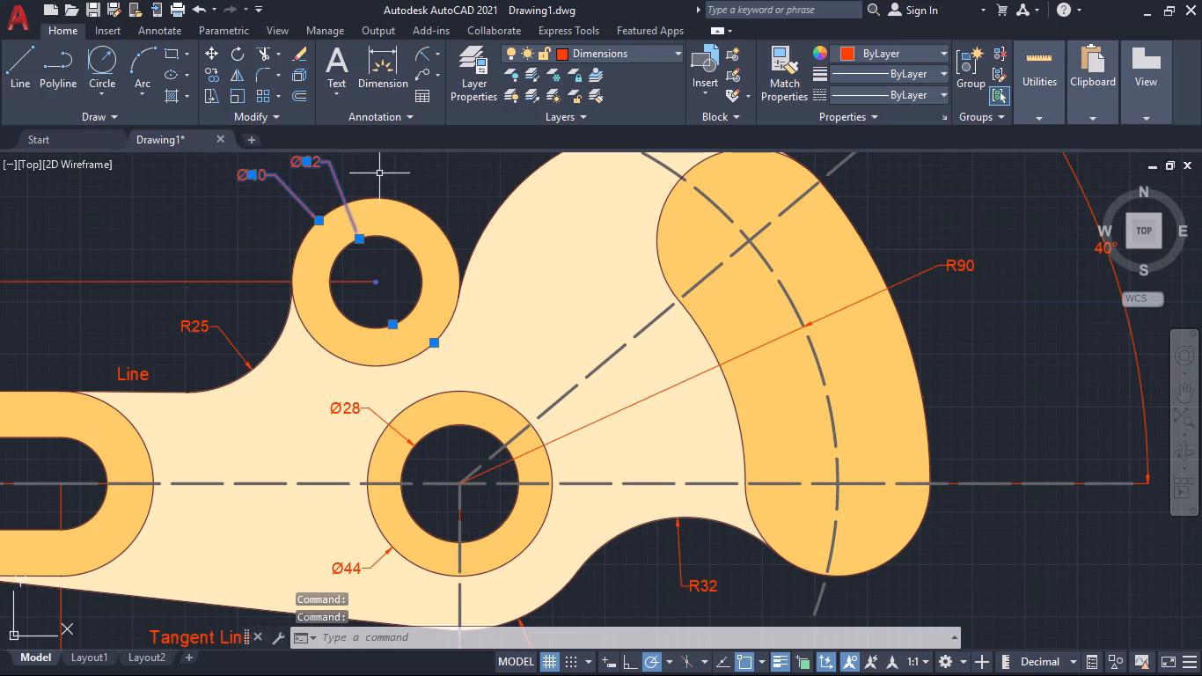
pyautogui.hotkey('ctrl', '1')
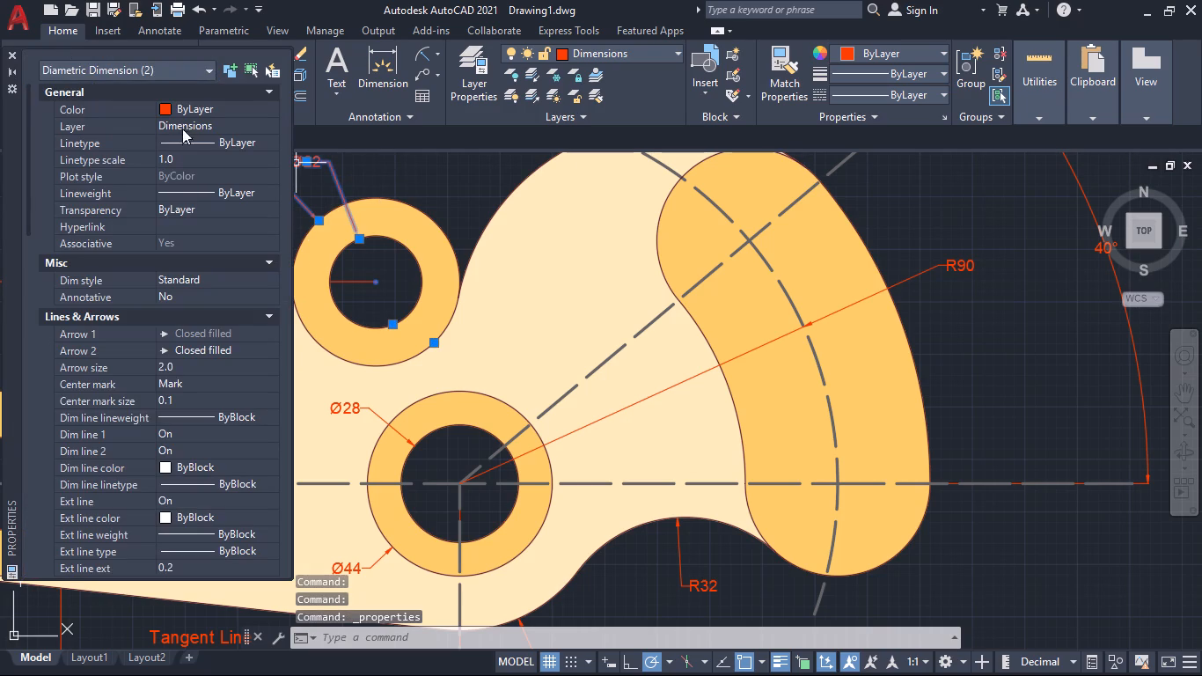
pyautogui.scroll(-3, 170, 320)
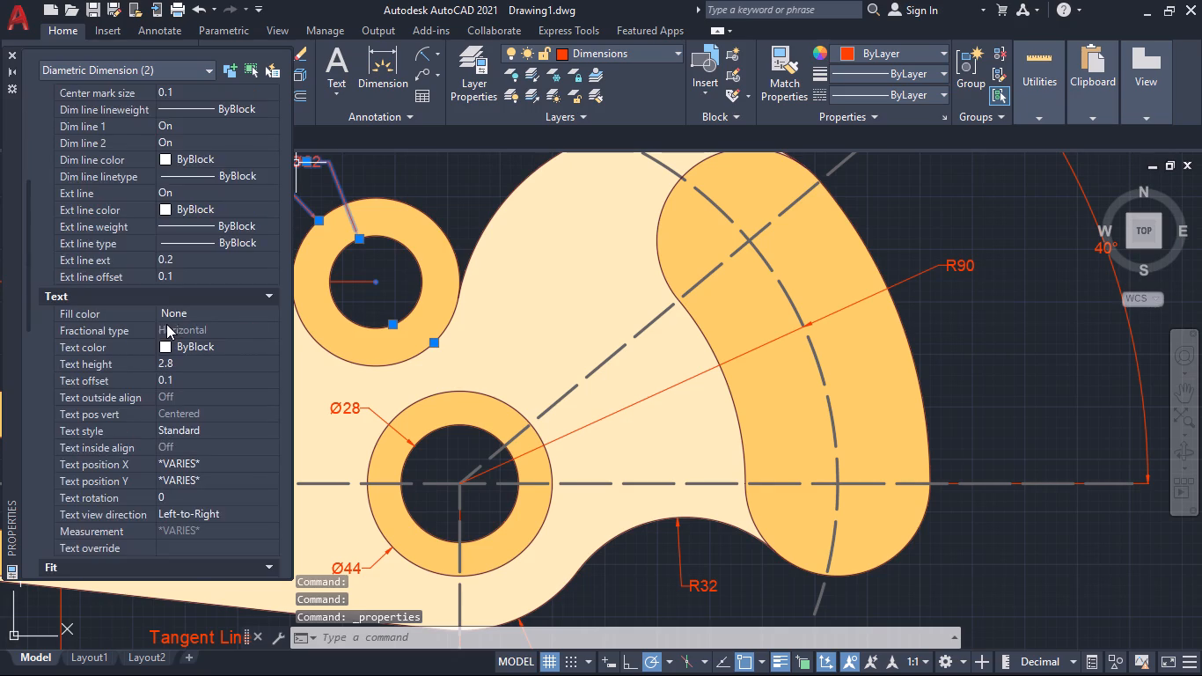
pyautogui.scroll(-3, 155, 272)
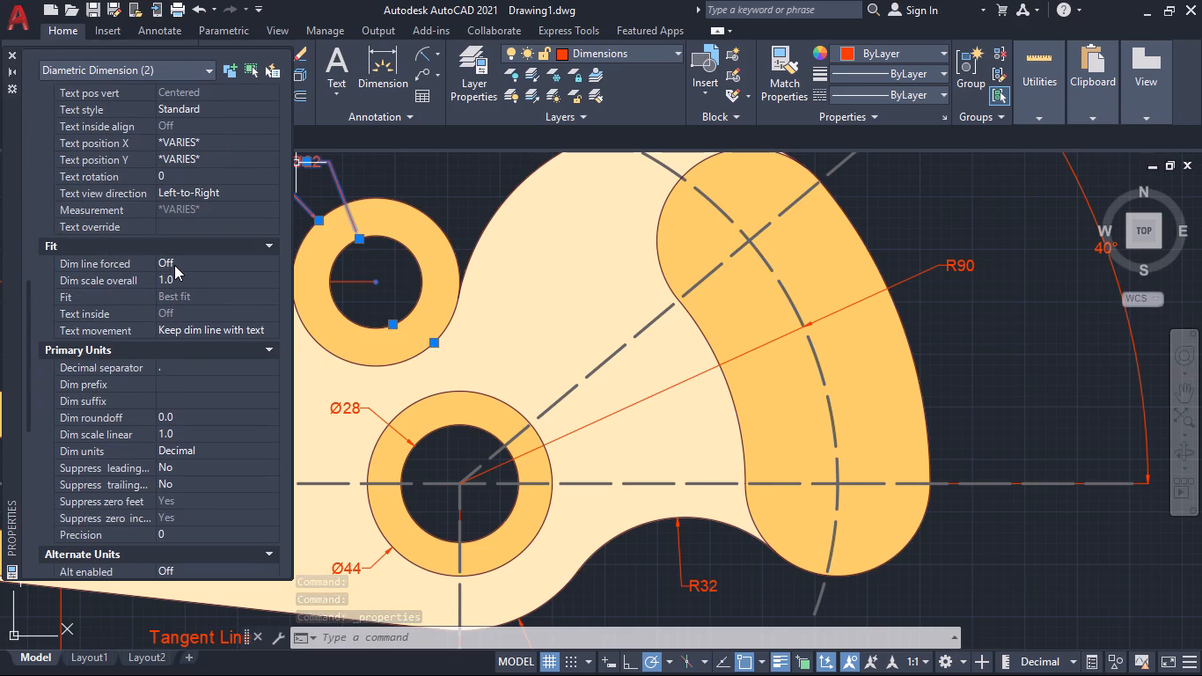
pyautogui.click(174, 265)
pyautogui.click(218, 260)
pyautogui.click(206, 283)
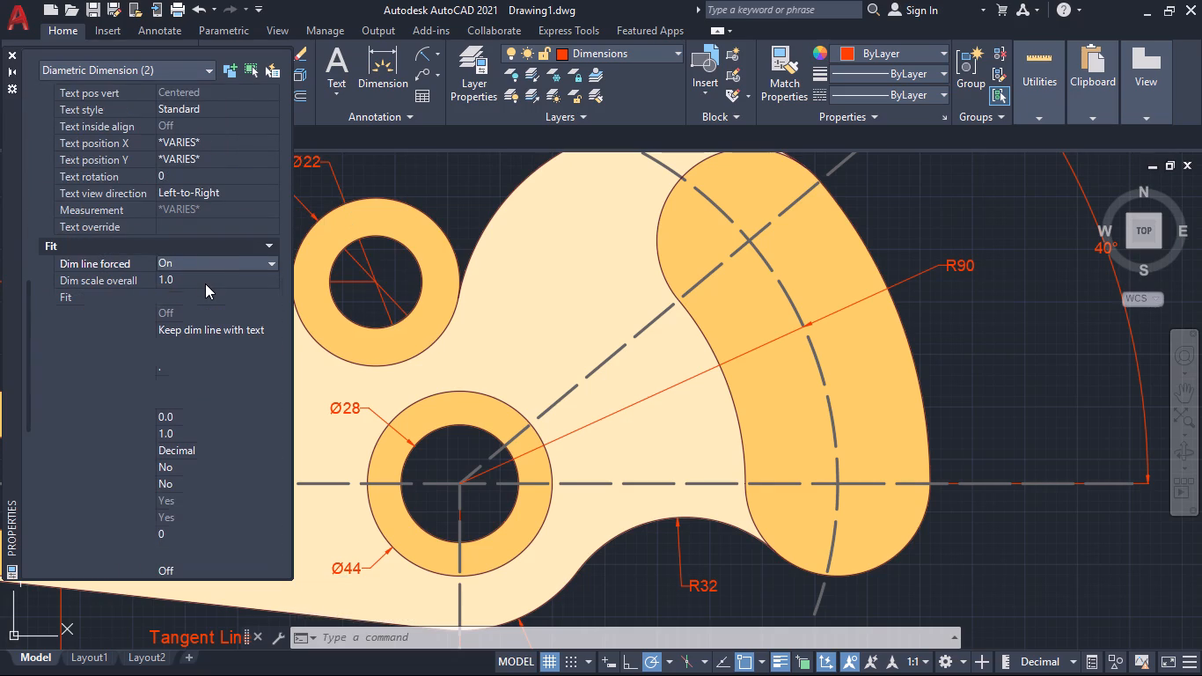
pyautogui.click(13, 52)
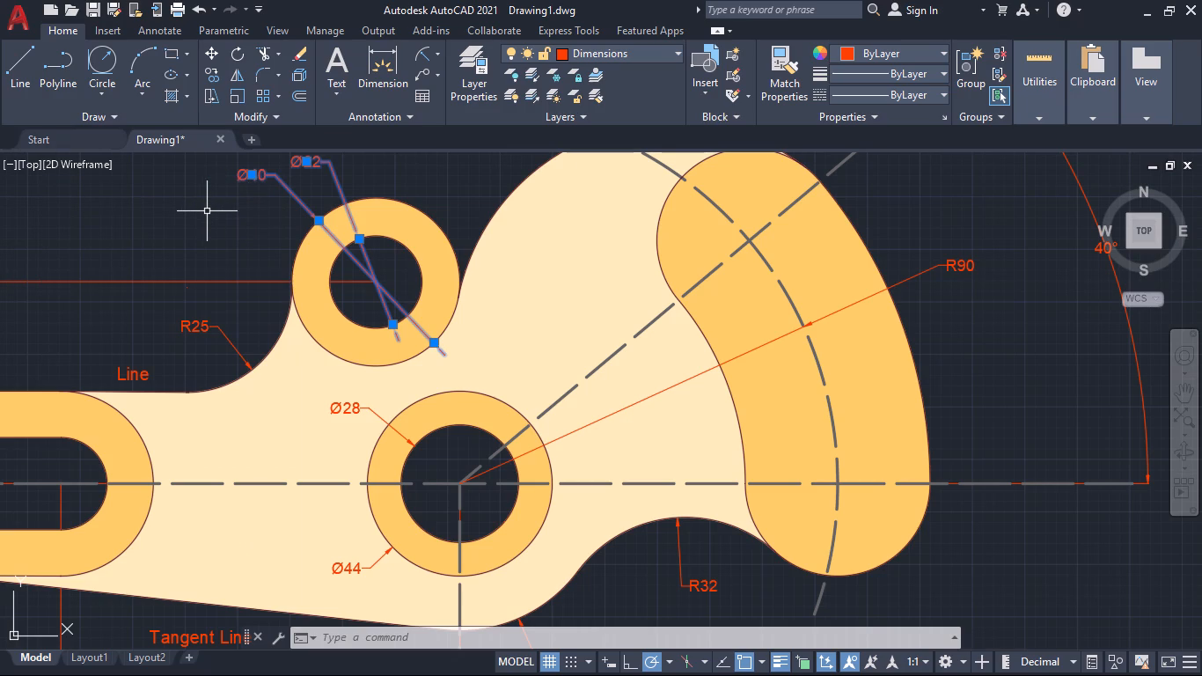
pyautogui.press('Escape')
# Examine the upper boss's dimension lines and the arrow, text and fit properties of its Ø22 dimension.
pyautogui.scroll(-1, 209, 218)
pyautogui.moveTo(208, 223); pyautogui.dragTo(228, 222, button='middle')
pyautogui.scroll(3, 295, 209)
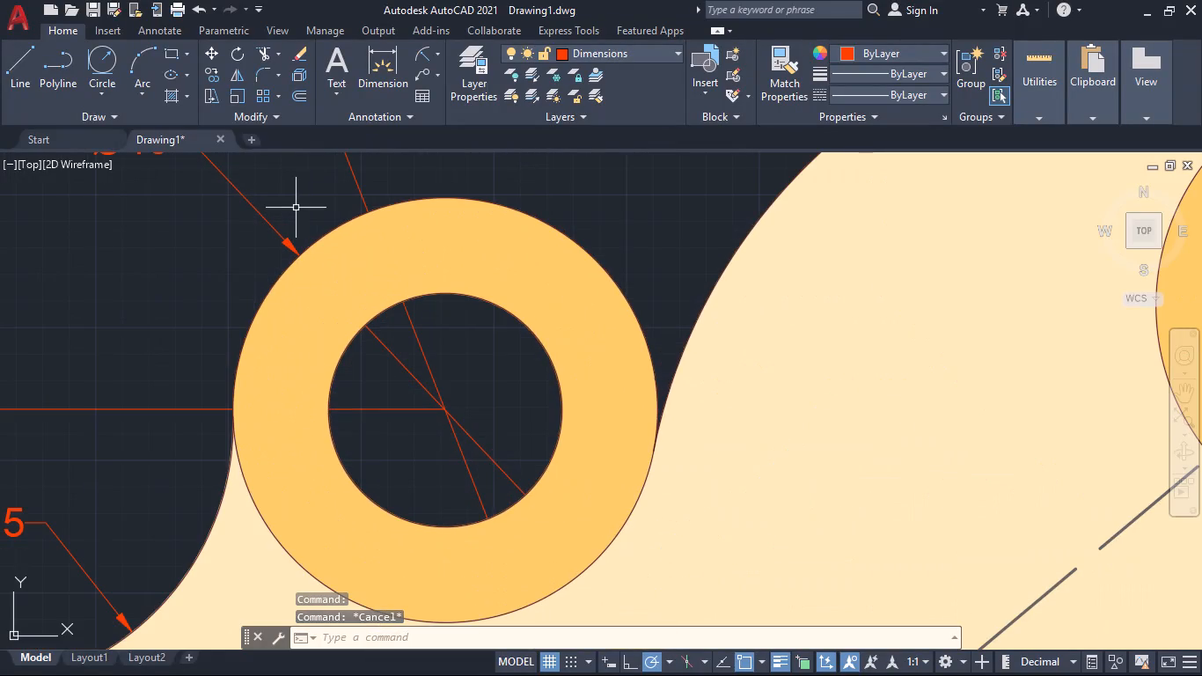
pyautogui.scroll(-1, 296, 208)
pyautogui.moveTo(266, 252); pyautogui.dragTo(260, 334, button='middle')
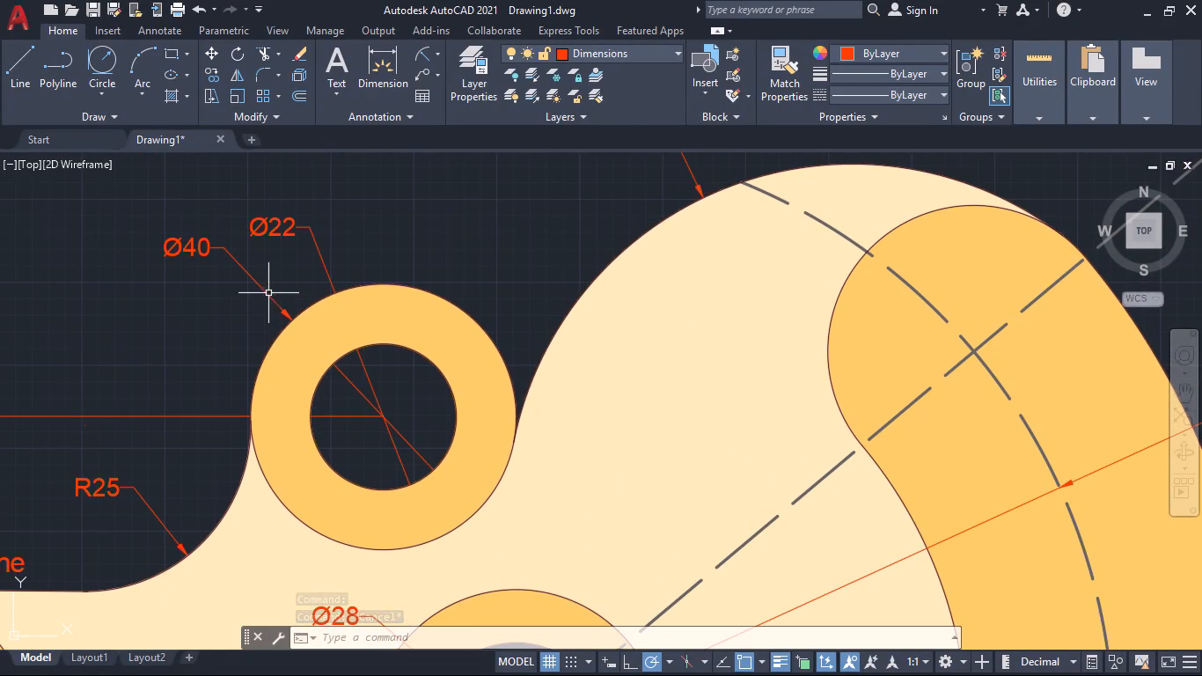
pyautogui.click(403, 468)
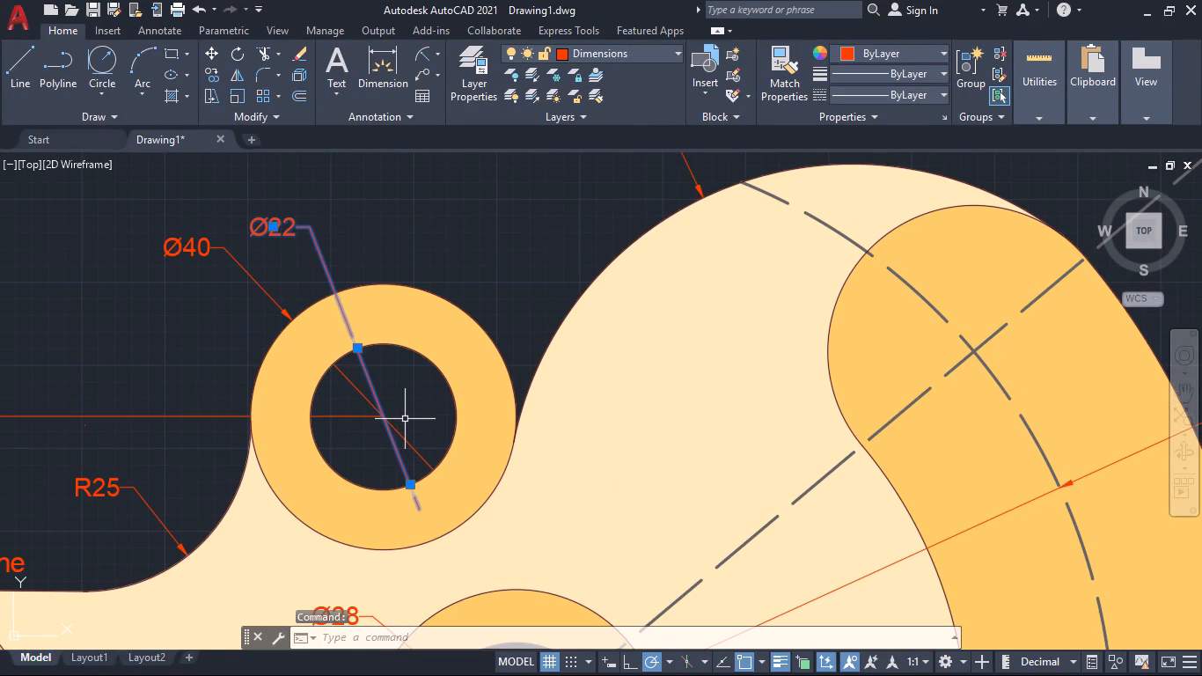
pyautogui.press('Escape')
pyautogui.click(328, 270)
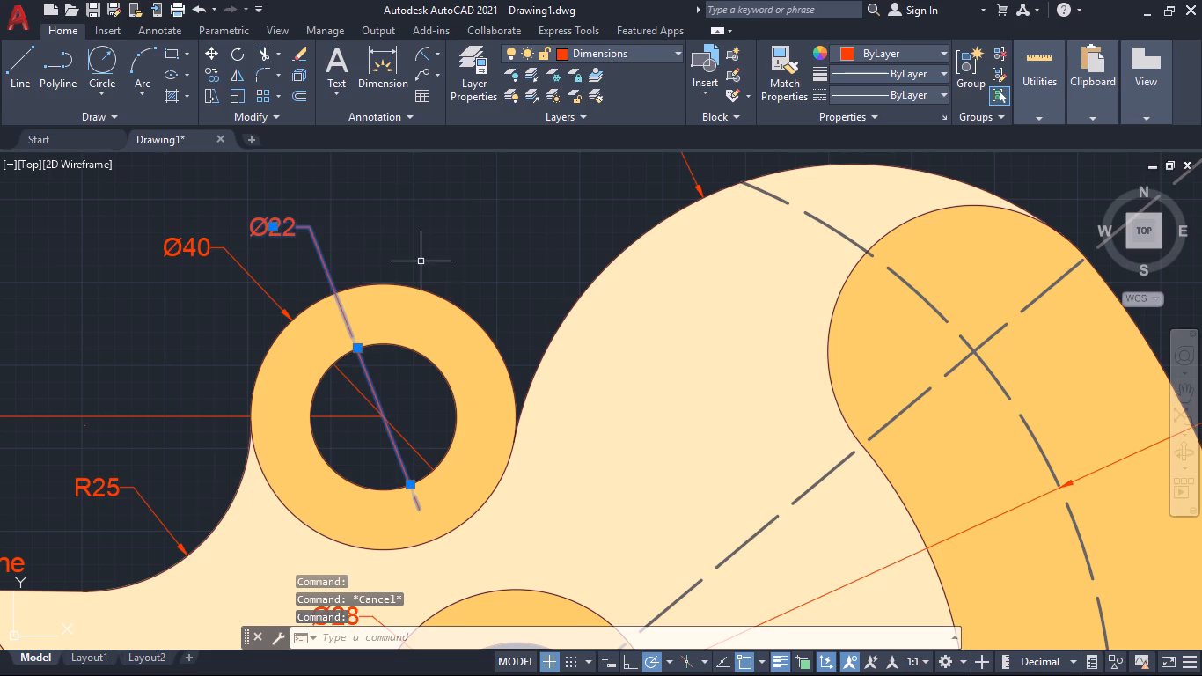
pyautogui.hotkey('ctrl', '1')
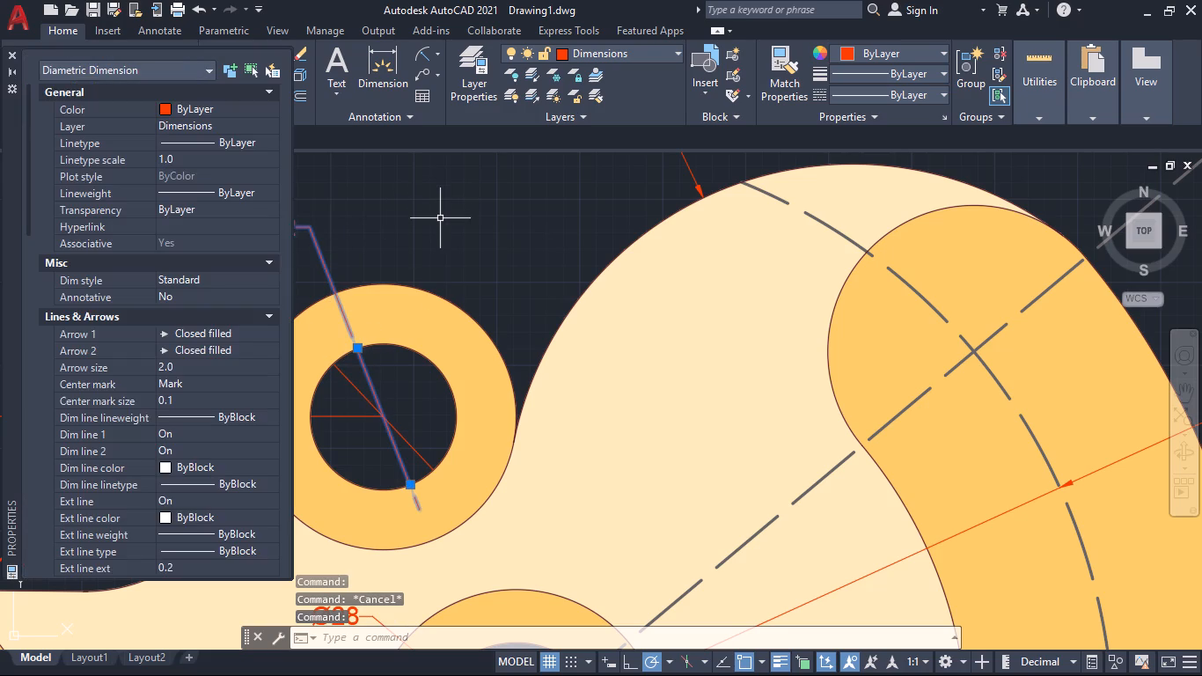
pyautogui.click(206, 334)
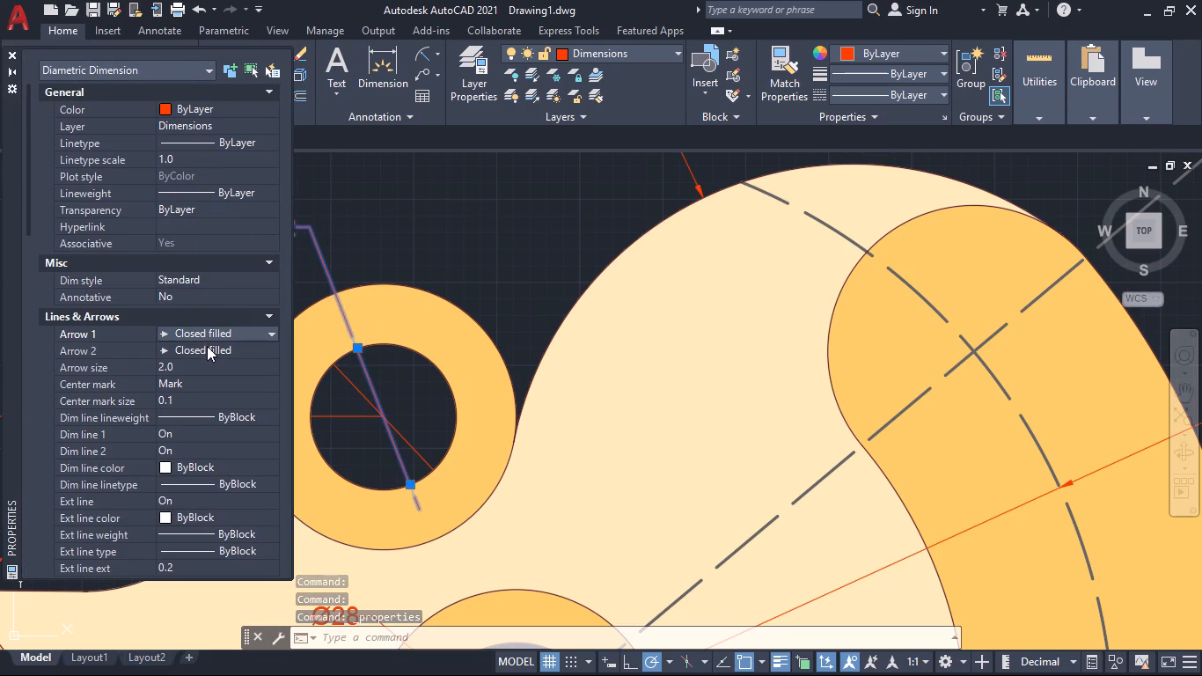
pyautogui.click(269, 335)
pyautogui.click(270, 330)
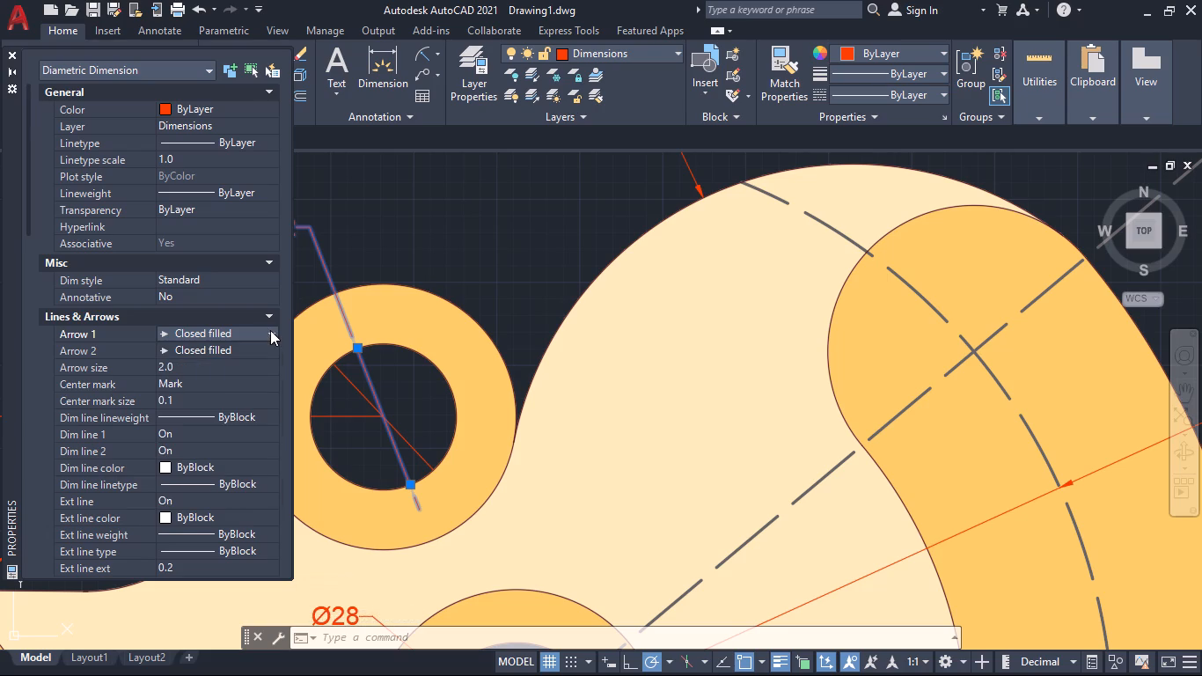
pyautogui.scroll(-1, 223, 363)
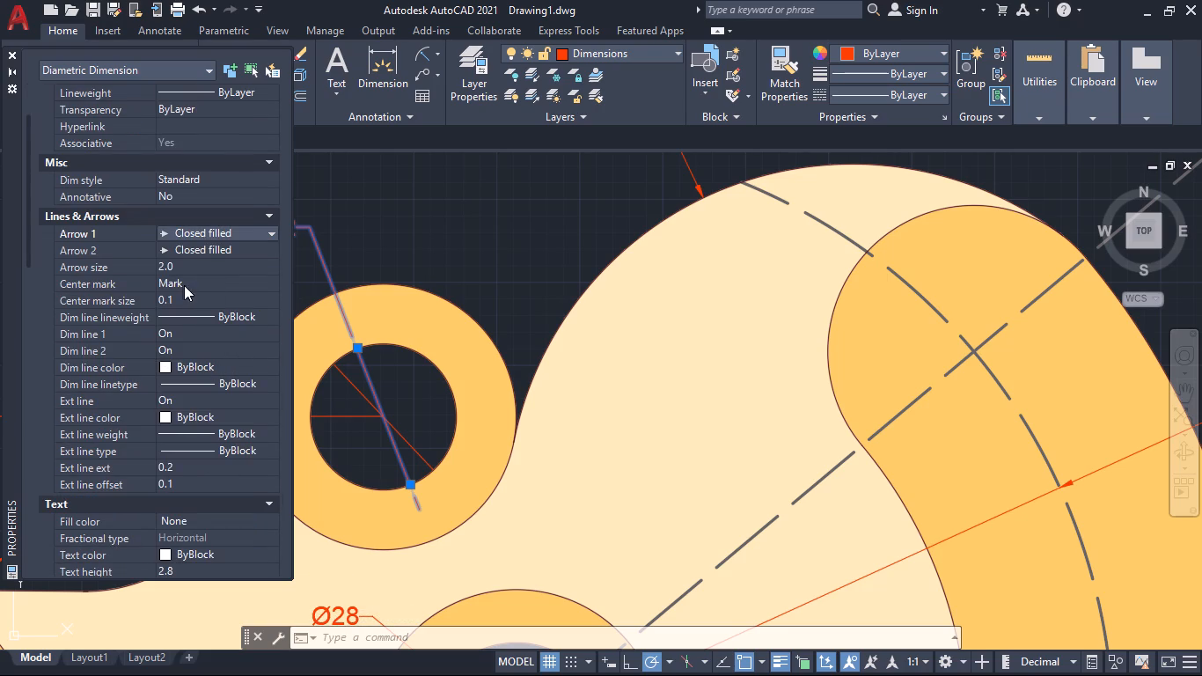
pyautogui.scroll(-3, 187, 364)
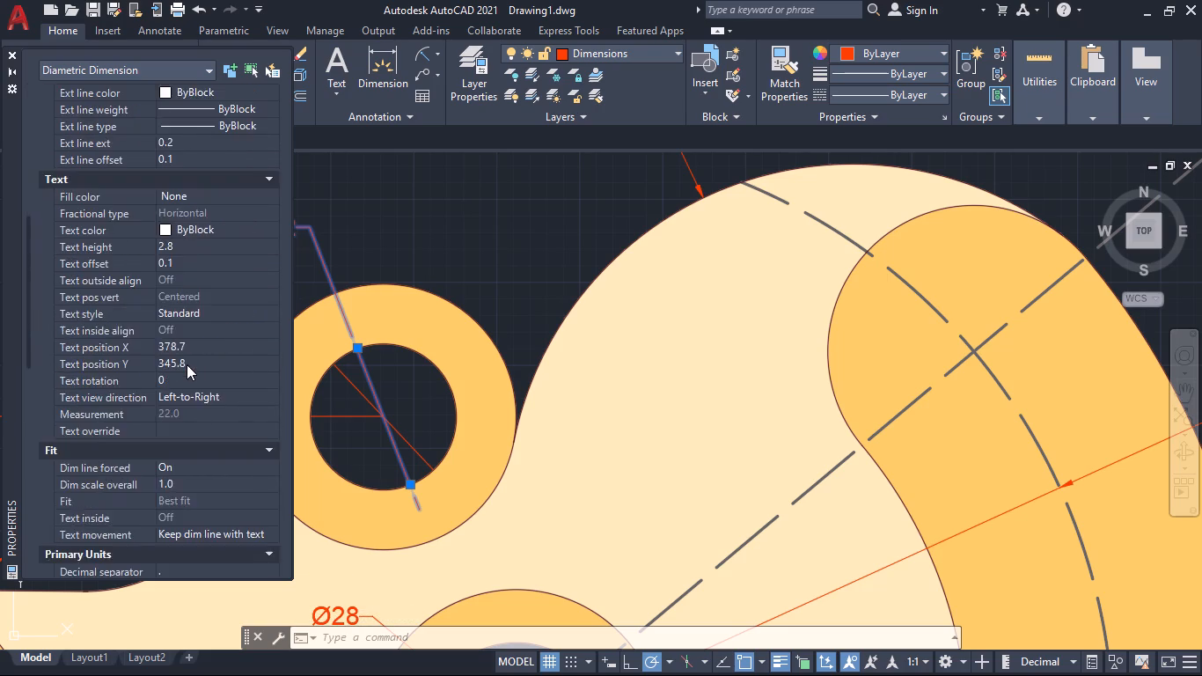
pyautogui.scroll(-1, 187, 364)
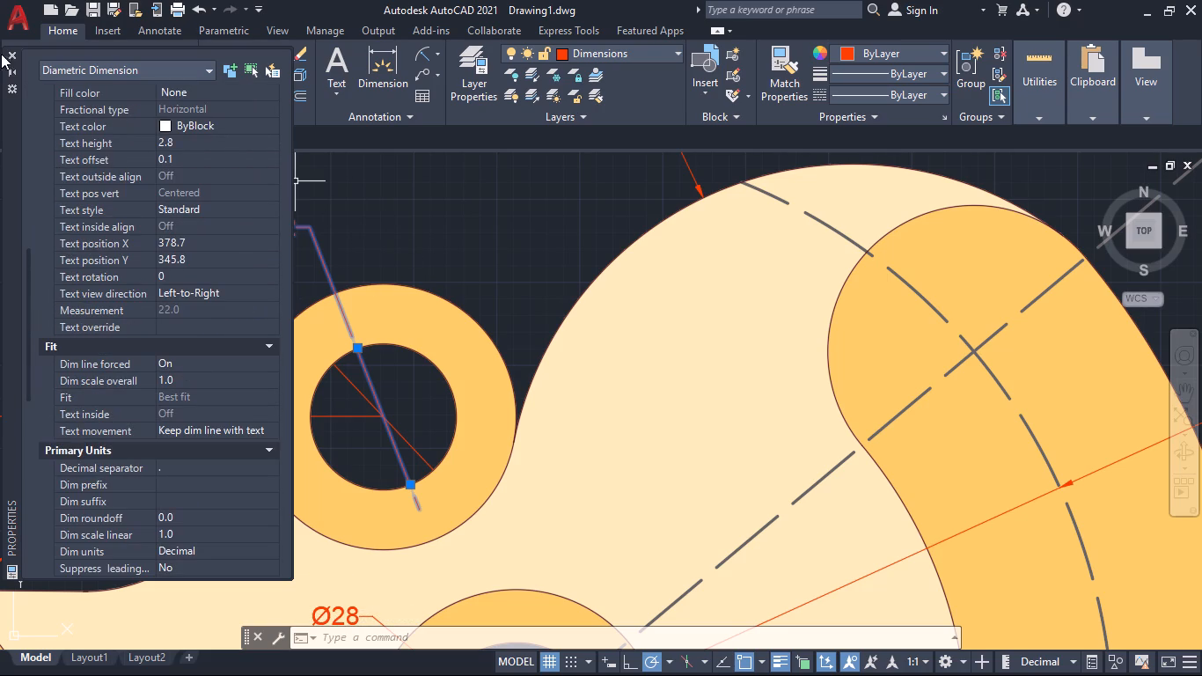
pyautogui.click(13, 55)
pyautogui.scroll(-2, 277, 332)
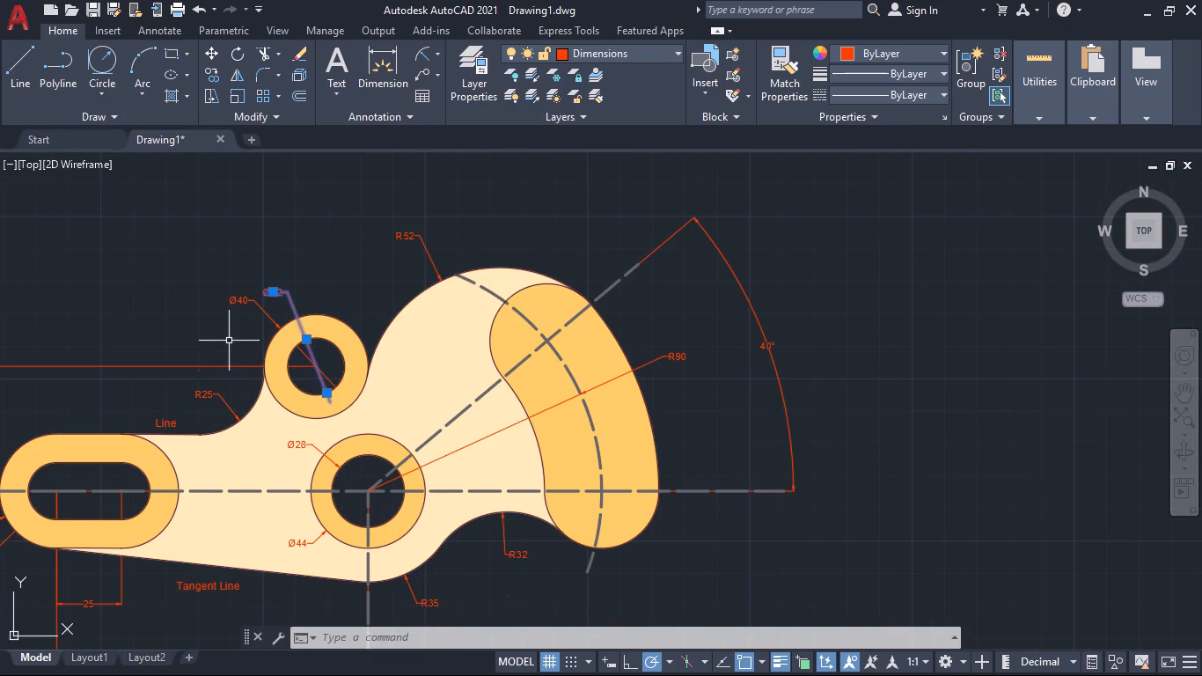
pyautogui.press('Escape')
# Turn on Dim line forced for the R22 and R11 radius dimensions on the slotted end of the link.
pyautogui.moveTo(213, 417); pyautogui.dragTo(244, 306, button='middle')
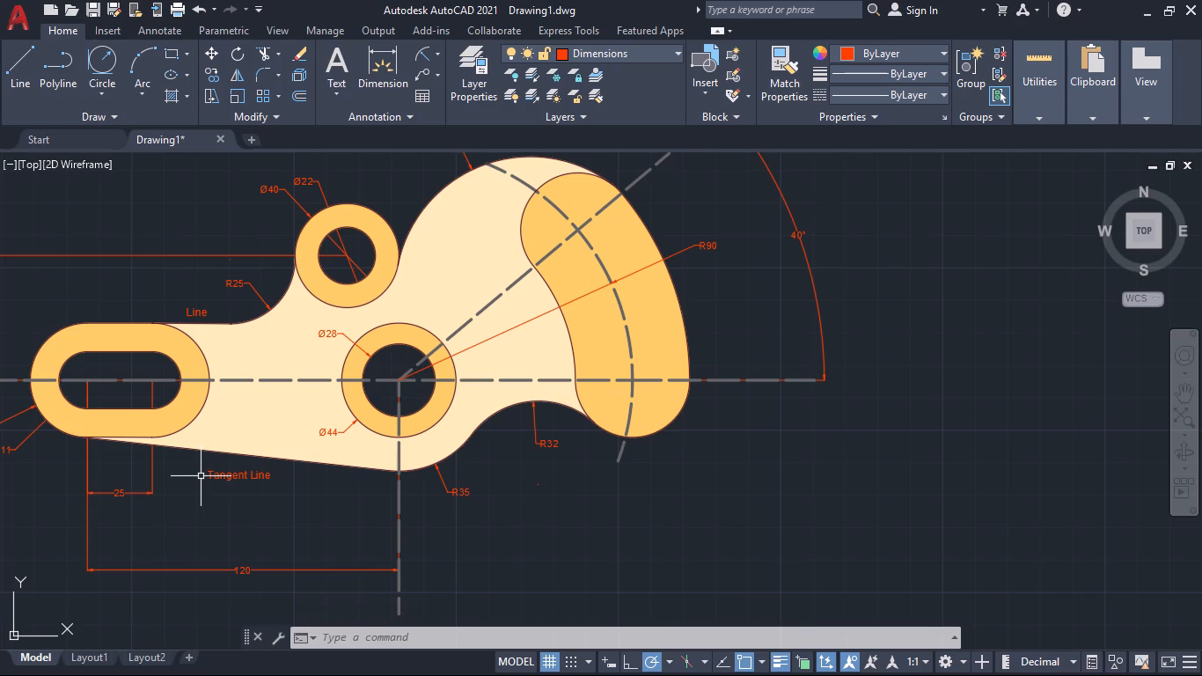
pyautogui.moveTo(62, 481); pyautogui.dragTo(332, 480, button='middle')
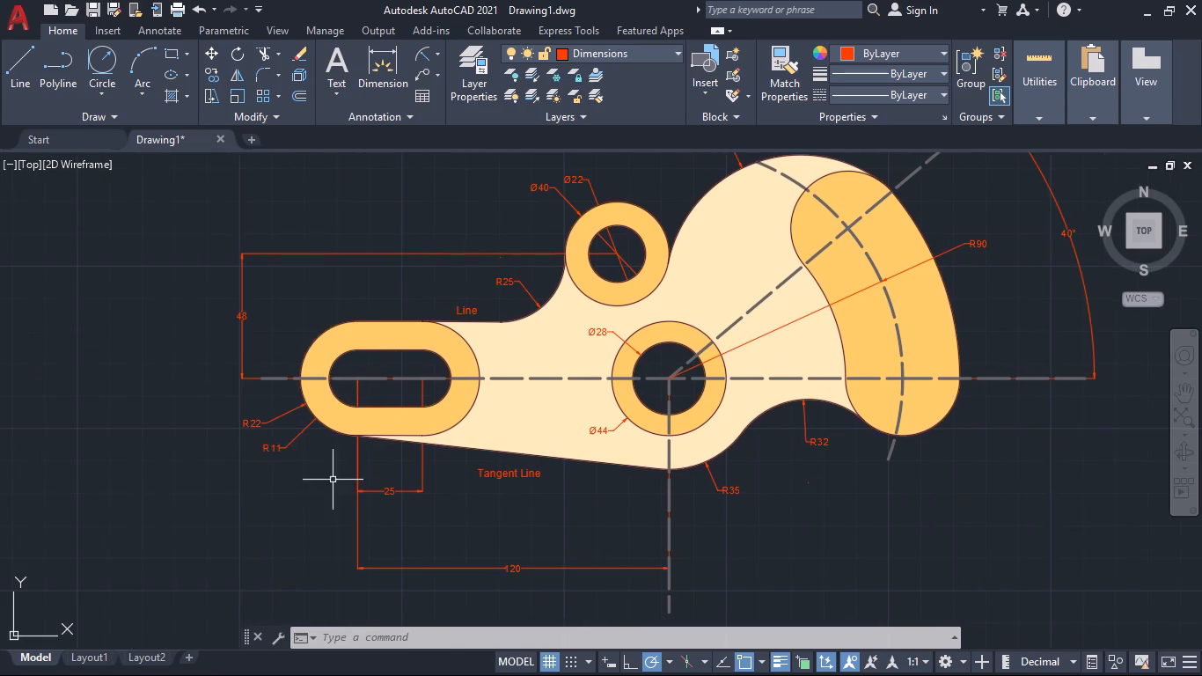
pyautogui.scroll(2, 268, 440)
pyautogui.click(285, 383)
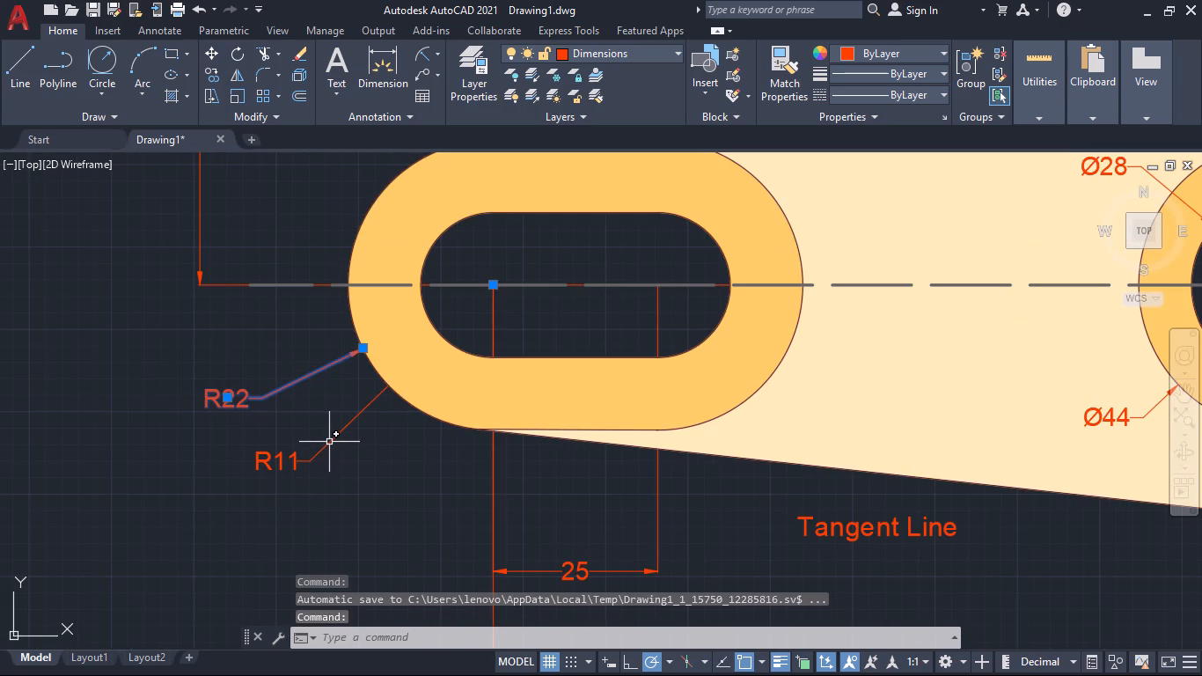
pyautogui.click(329, 442)
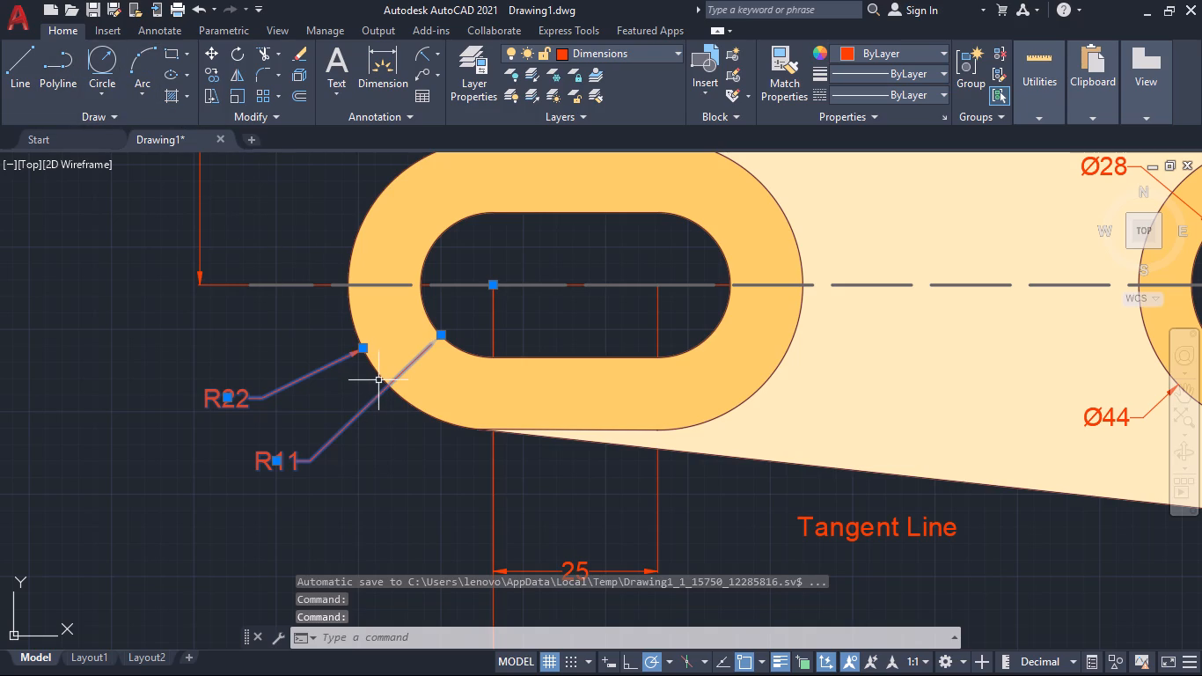
pyautogui.scroll(4, 380, 382)
pyautogui.scroll(-4, 385, 386)
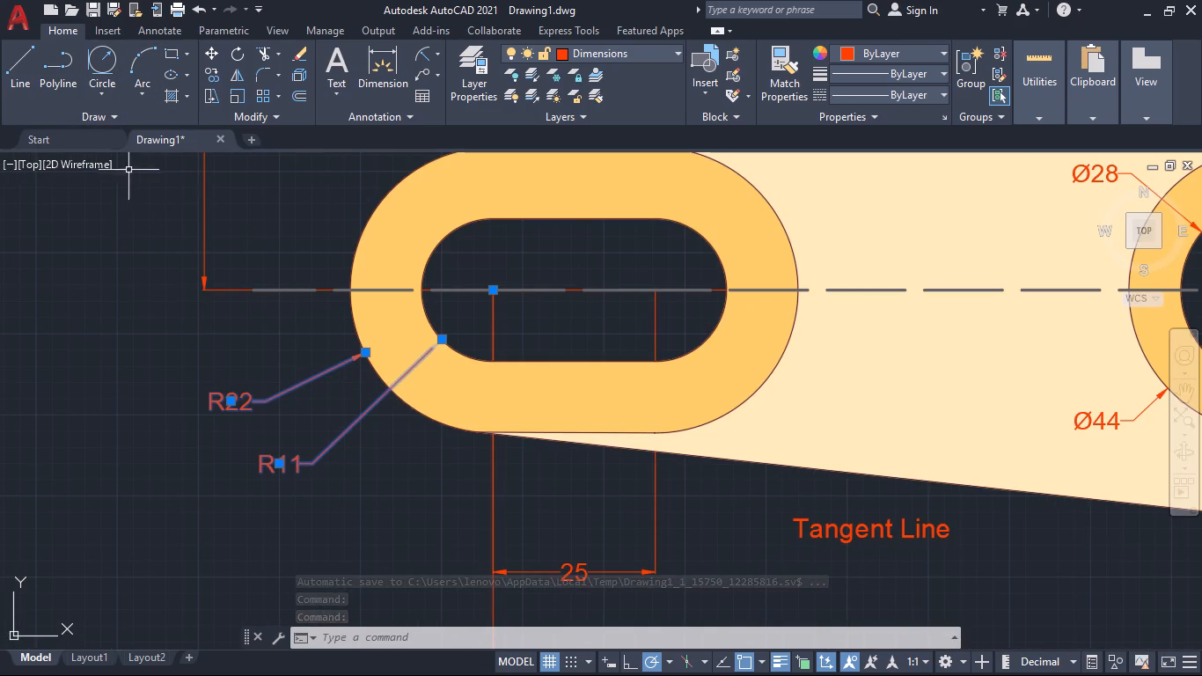
pyautogui.hotkey('ctrl', '1')
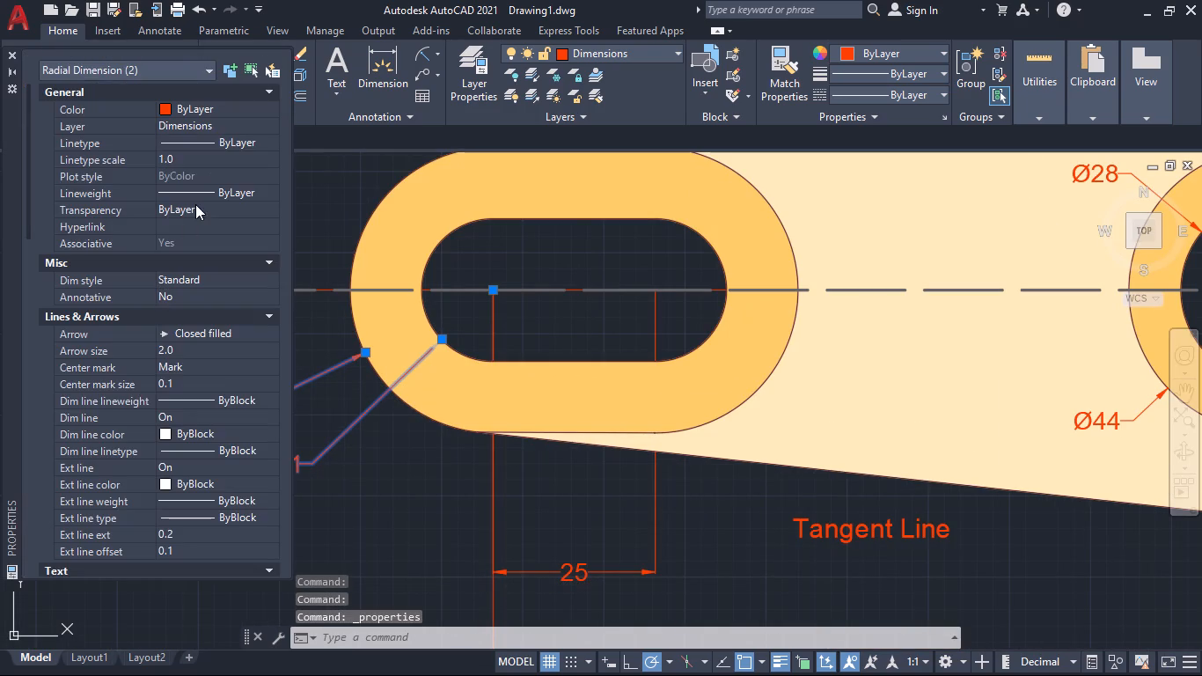
pyautogui.scroll(-3, 202, 249)
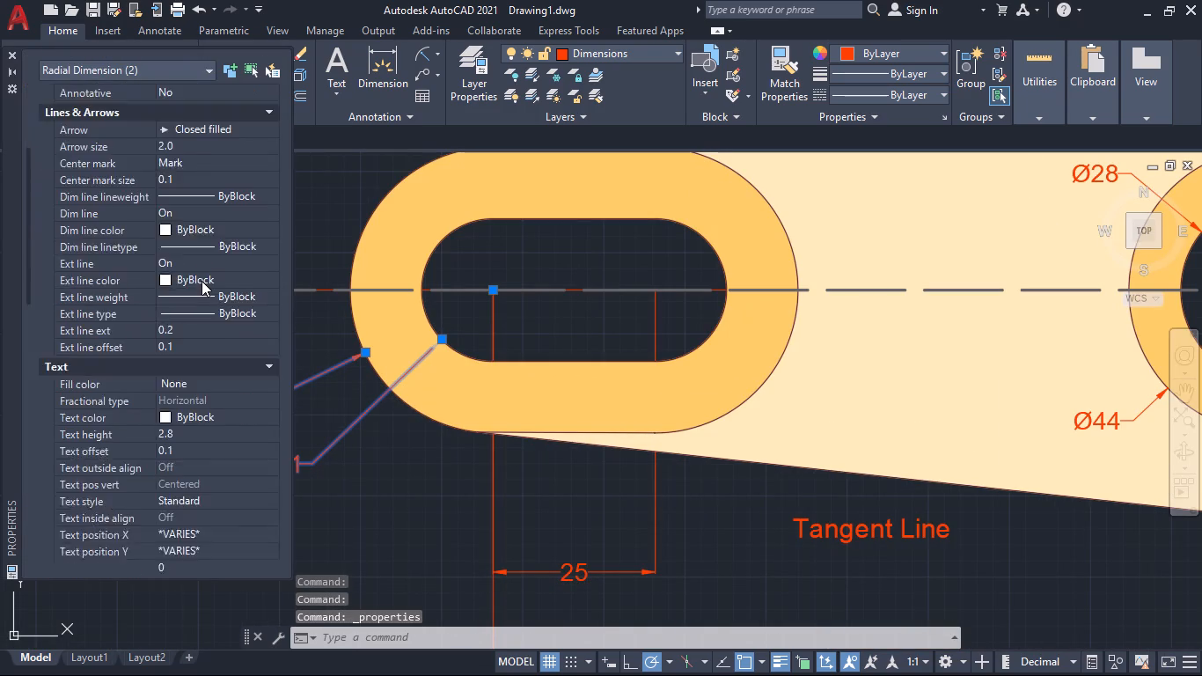
pyautogui.scroll(-1, 202, 281)
pyautogui.scroll(1, 202, 282)
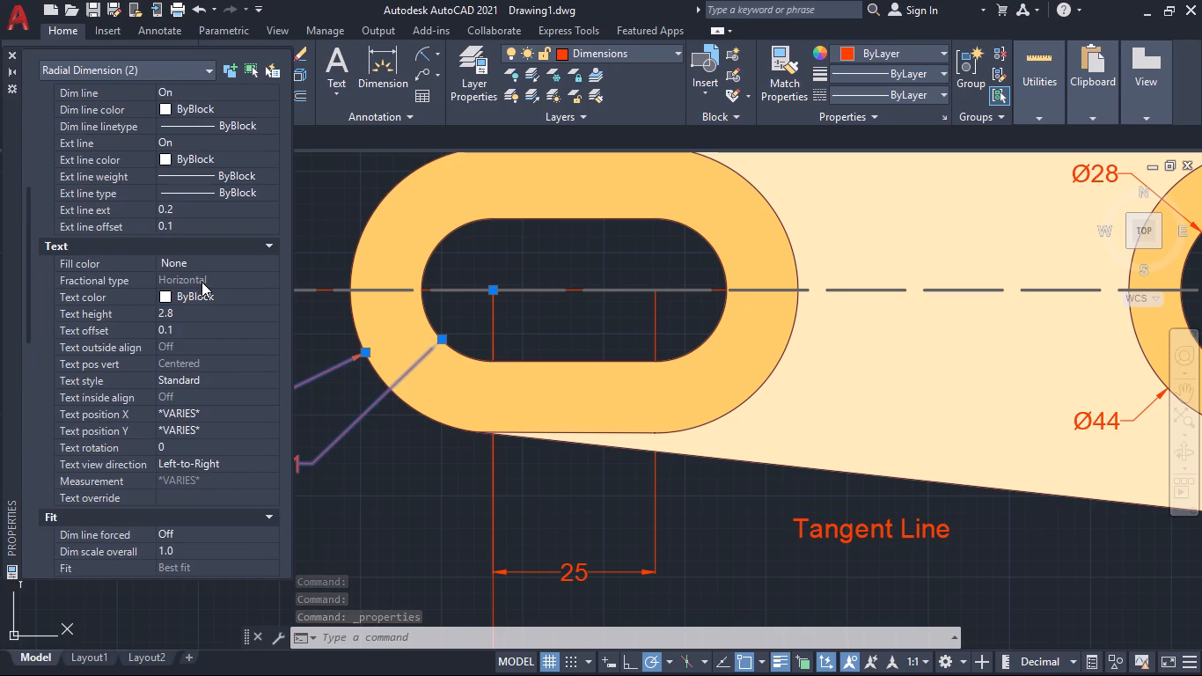
pyautogui.scroll(-1, 217, 272)
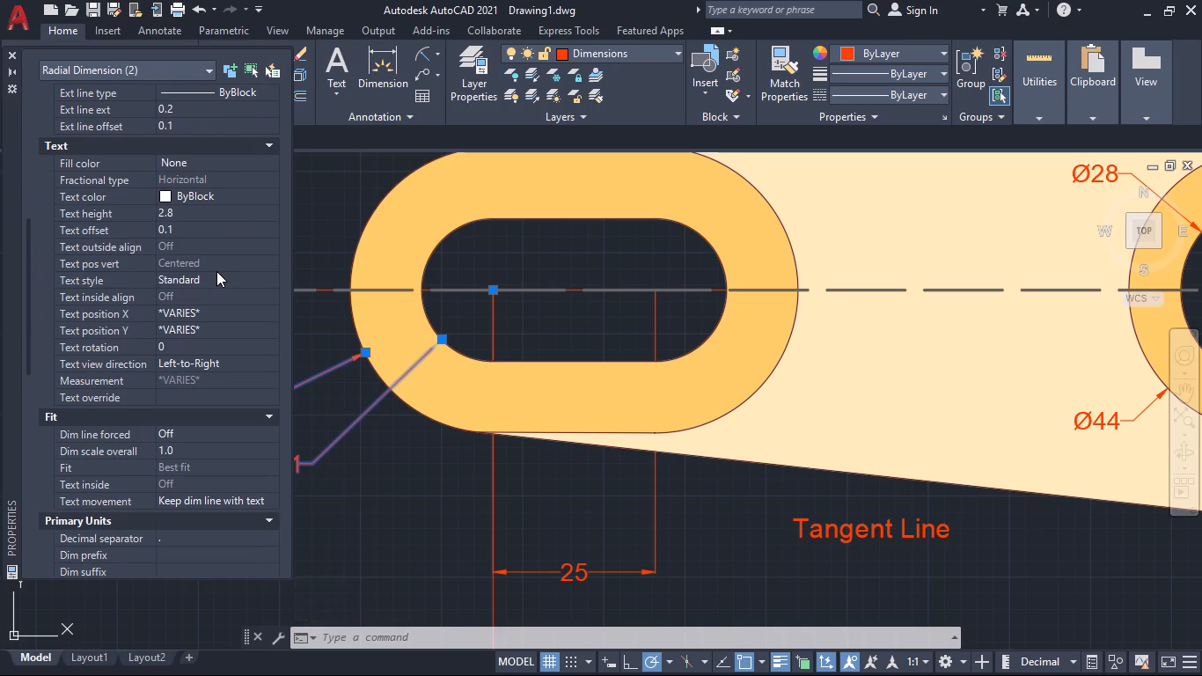
pyautogui.scroll(-1, 160, 347)
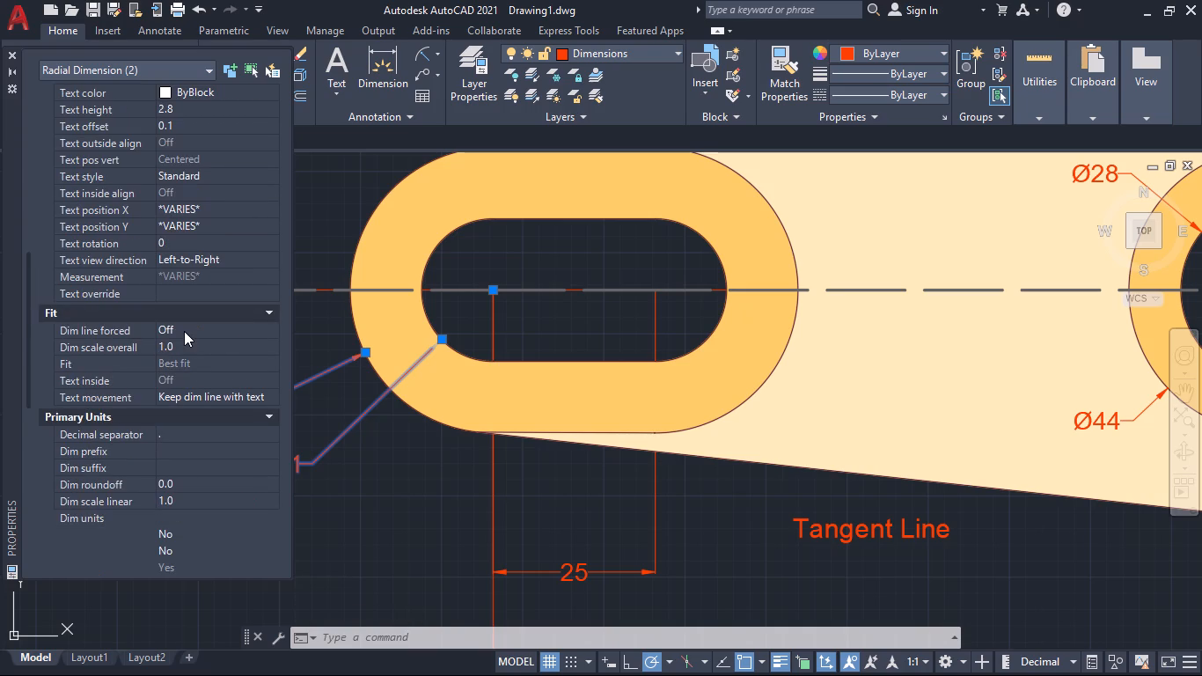
pyautogui.click(185, 330)
pyautogui.click(219, 330)
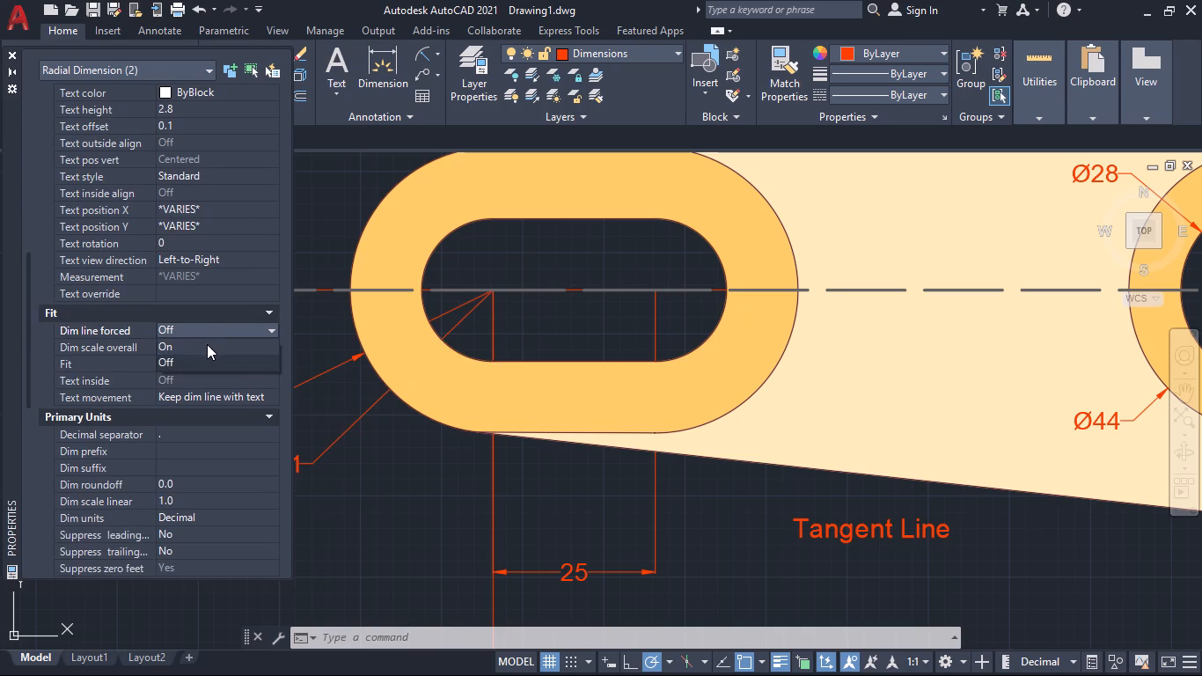
pyautogui.click(206, 345)
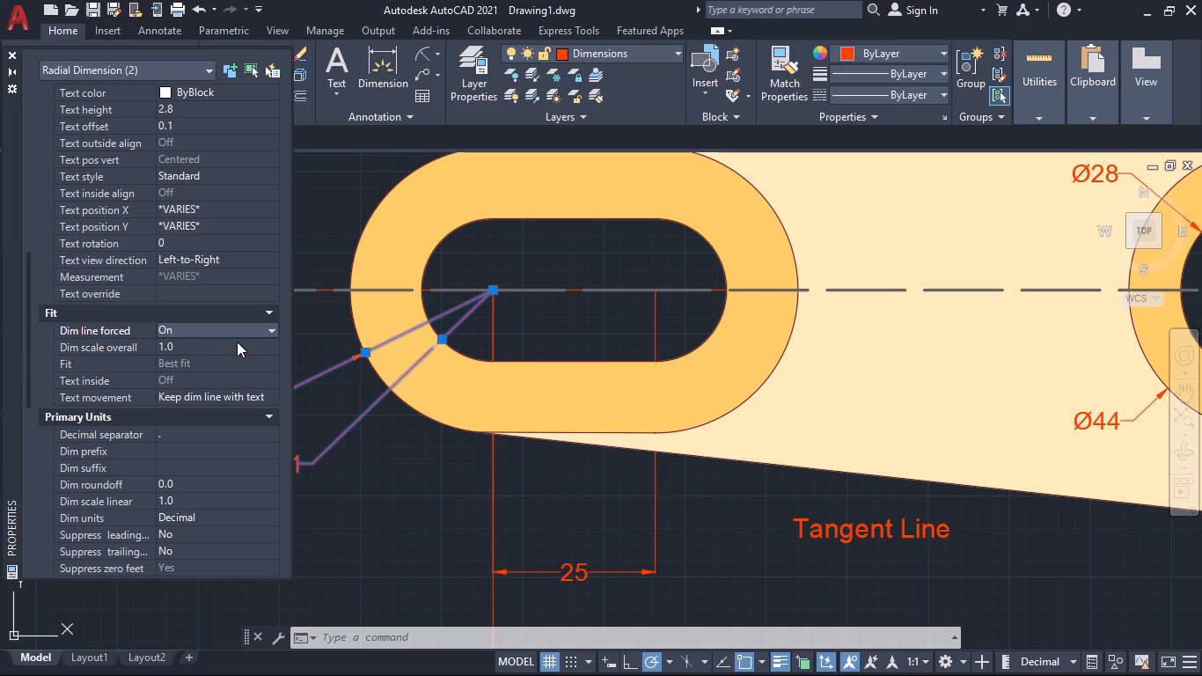
pyautogui.click(9, 51)
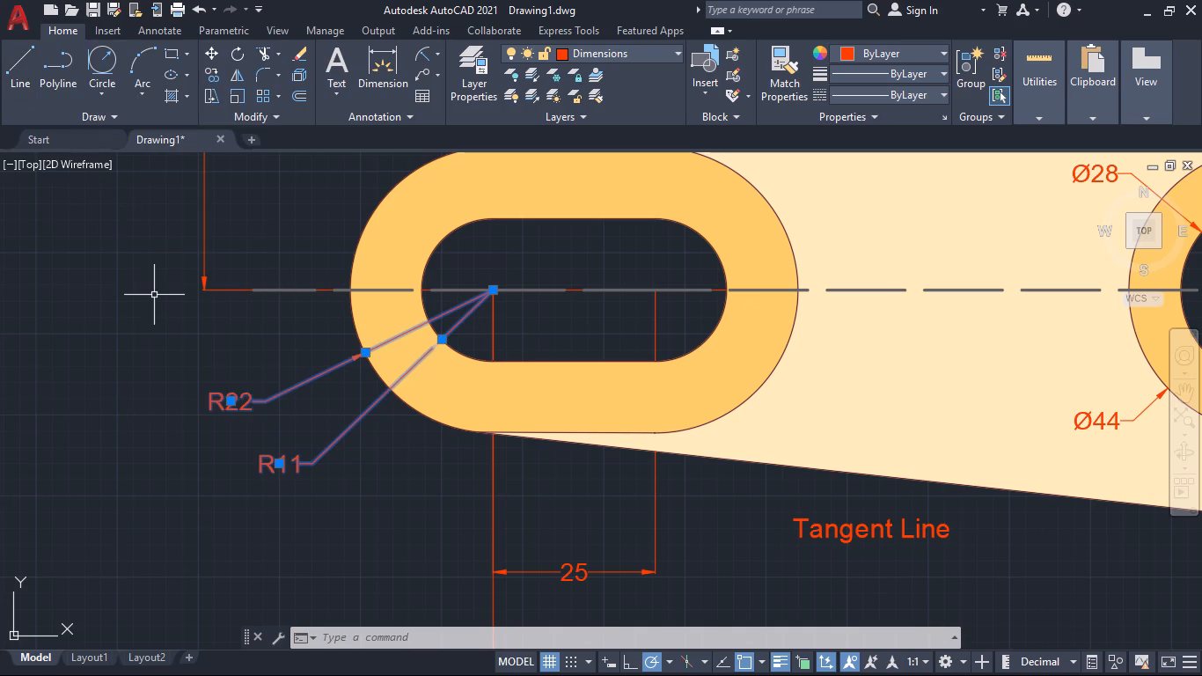
pyautogui.press('Escape')
# Inspect the R22 and R11 dimension lines at the slot, and look over the dimensioned link as a whole.
pyautogui.scroll(-2, 441, 481)
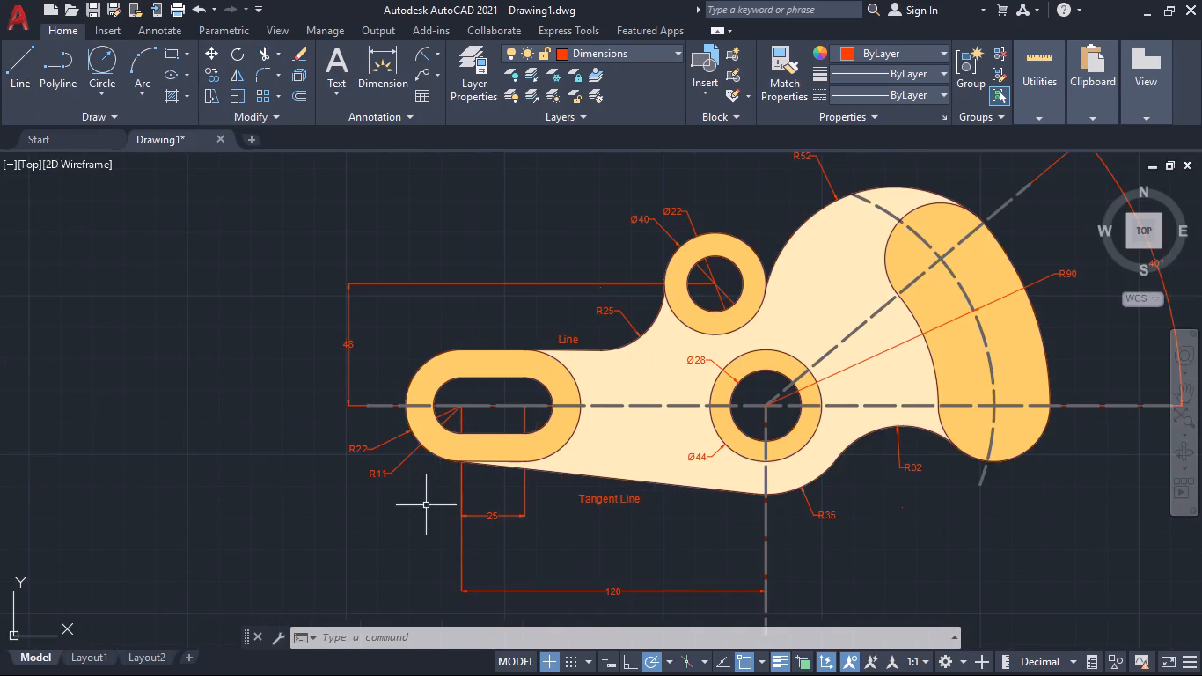
pyautogui.moveTo(426, 505); pyautogui.dragTo(305, 437, button='middle')
pyautogui.scroll(2, 288, 414)
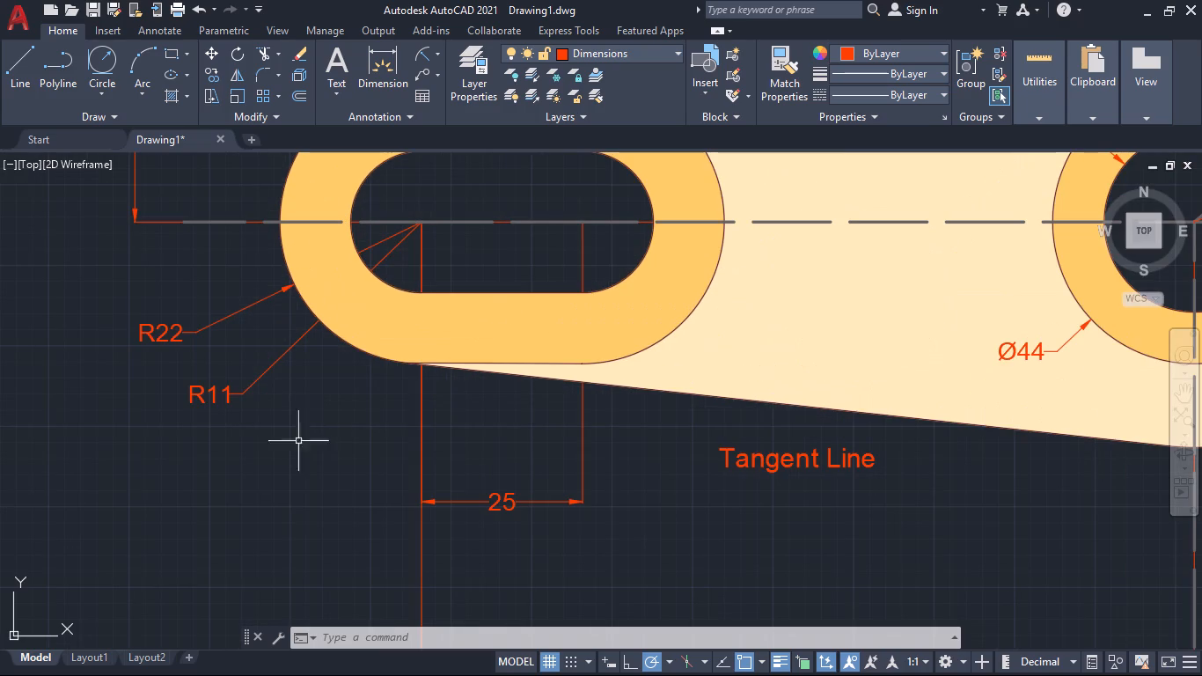
pyautogui.moveTo(305, 459); pyautogui.dragTo(214, 460, button='middle')
pyautogui.scroll(-2, 544, 509)
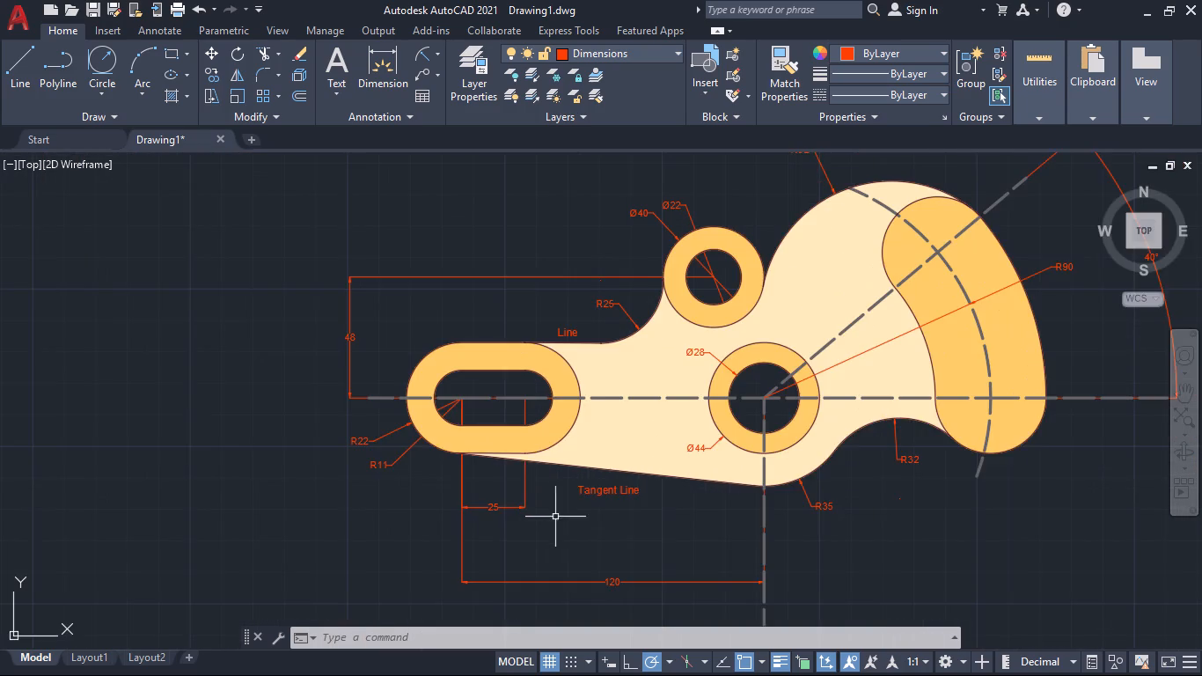
pyautogui.moveTo(627, 537); pyautogui.dragTo(465, 501, button='middle')
pyautogui.moveTo(728, 521); pyautogui.dragTo(723, 525, button='middle')
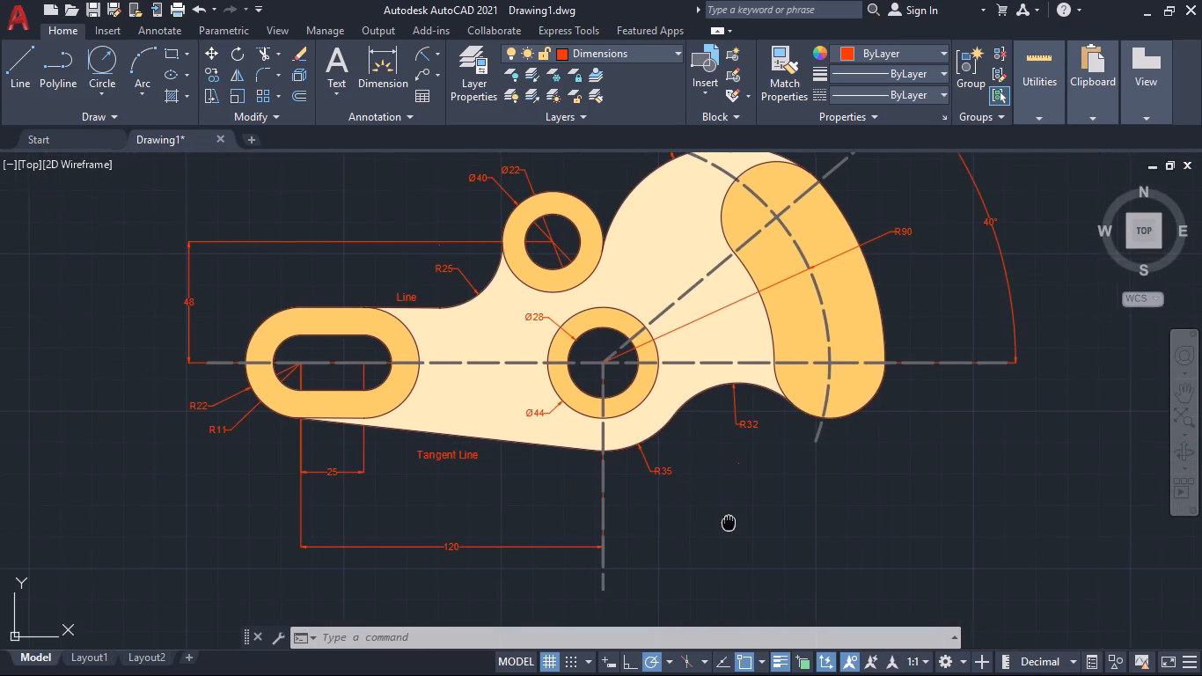
# Dimension the horizontal distance from the central boss's centre to the curved arm's lower end centre, in line with the 120 dimension.
pyautogui.moveTo(723, 525); pyautogui.dragTo(762, 550, button='middle')
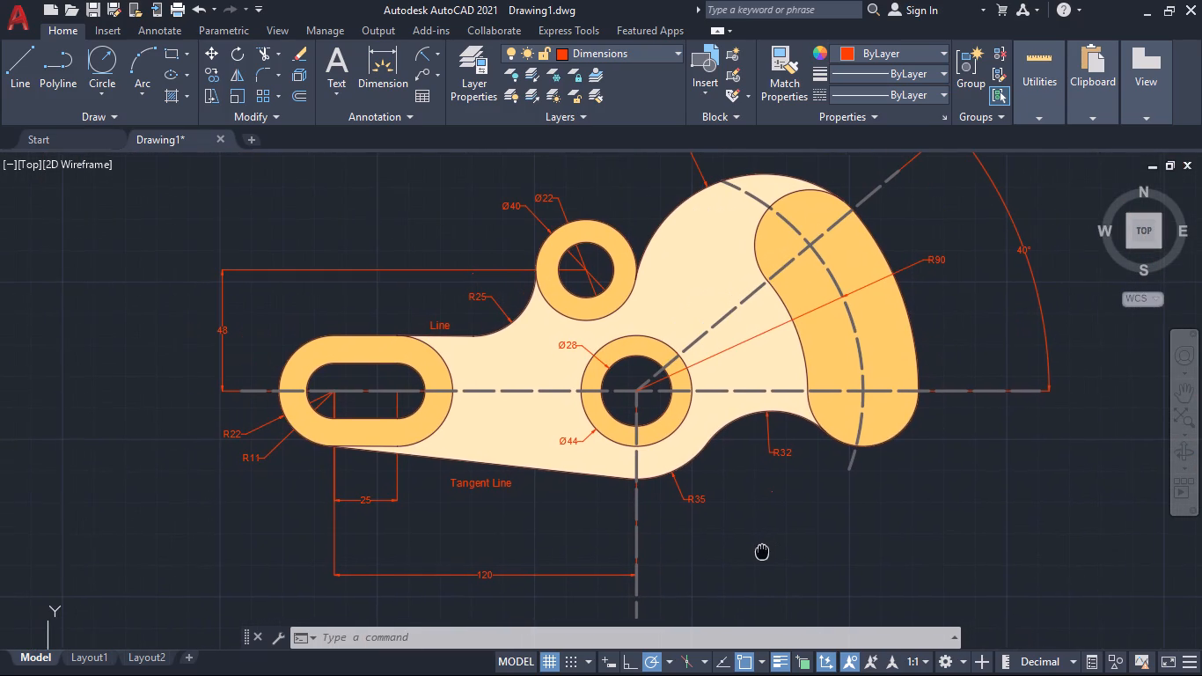
pyautogui.moveTo(762, 550); pyautogui.dragTo(773, 551, button='middle')
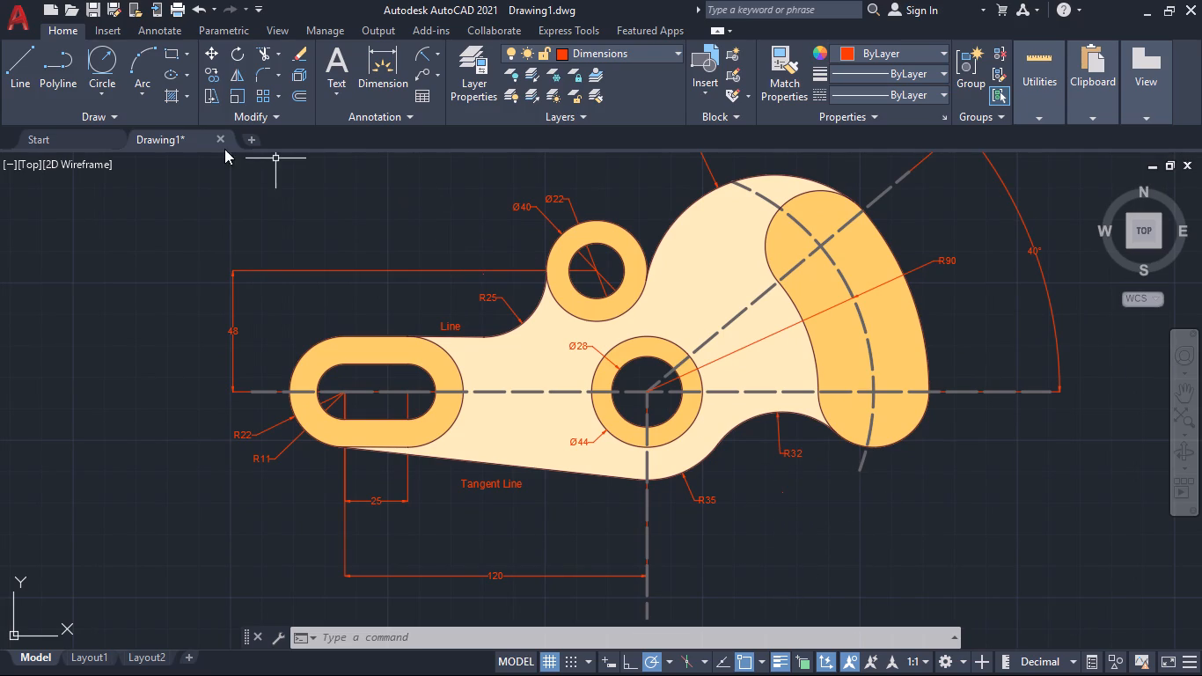
pyautogui.click(375, 61)
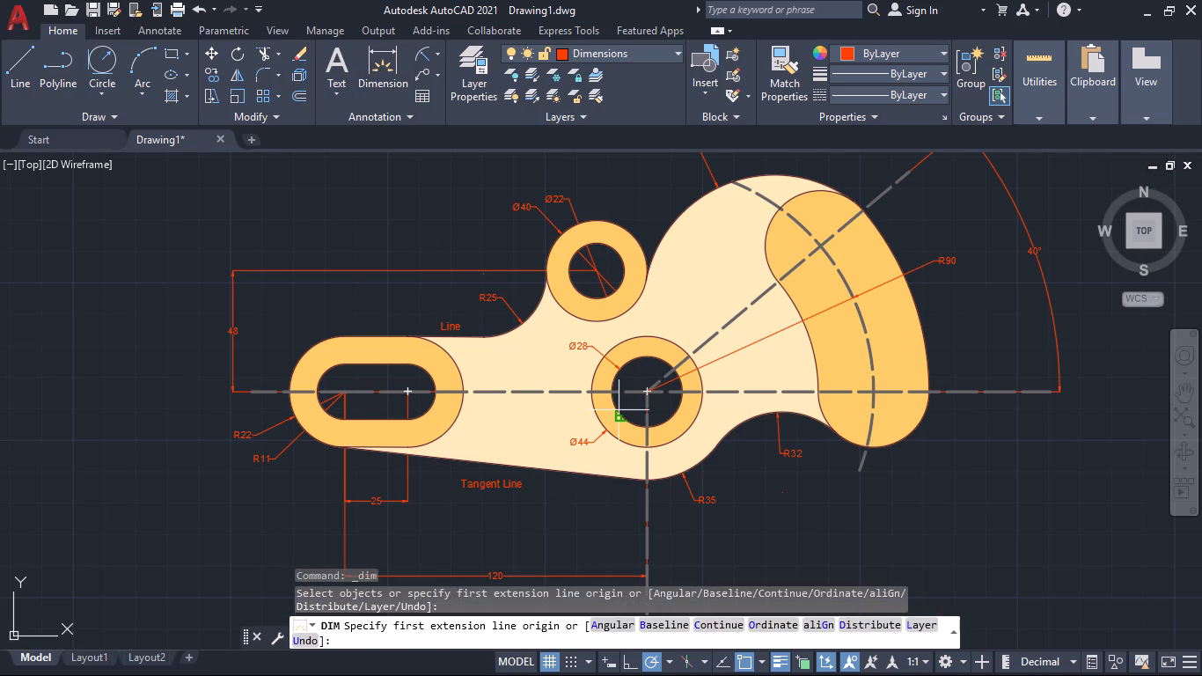
pyautogui.click(645, 393)
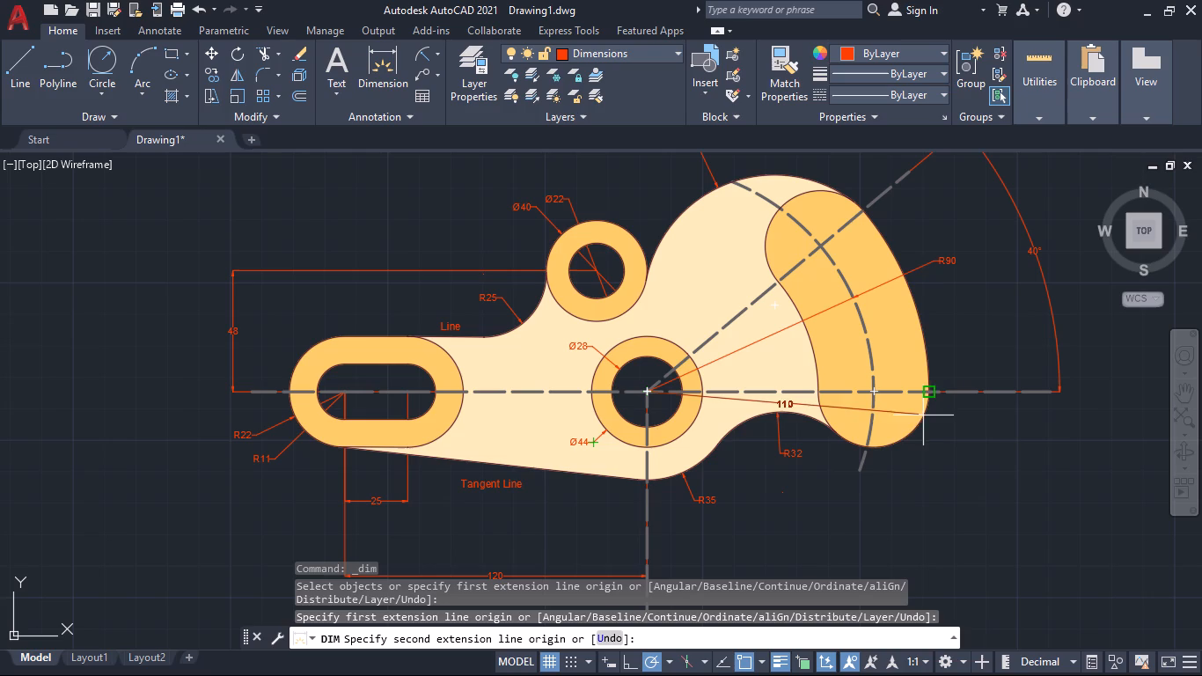
pyautogui.click(876, 393)
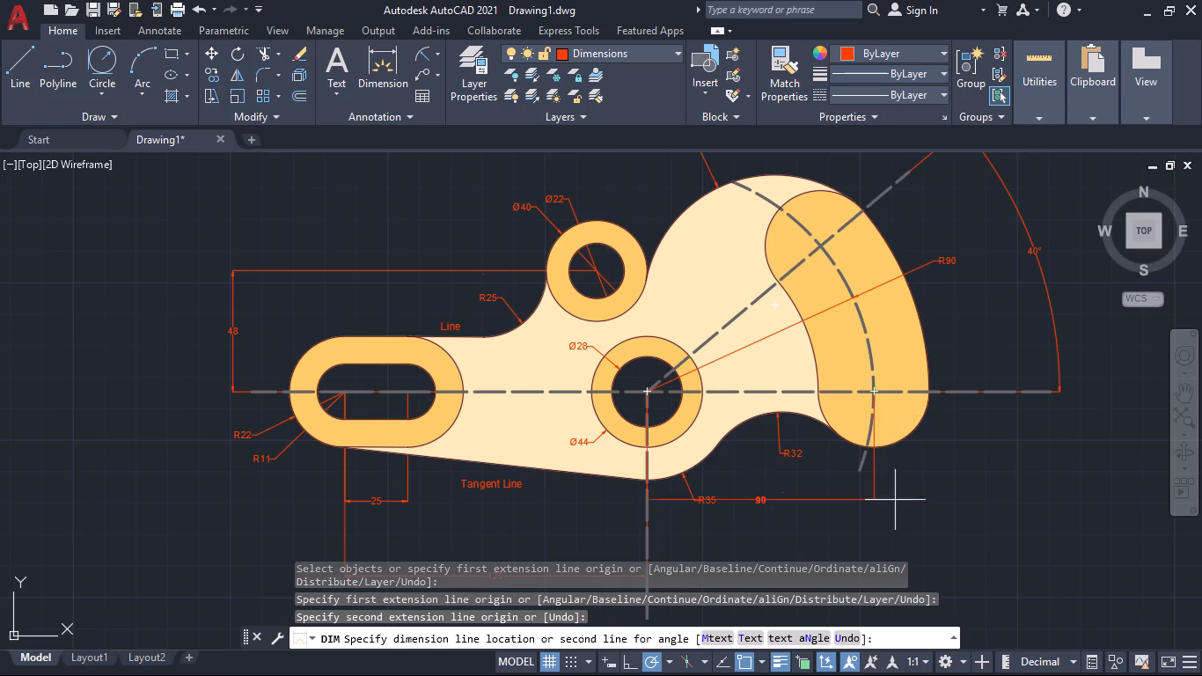
pyautogui.moveTo(895, 513); pyautogui.dragTo(871, 316, button='middle')
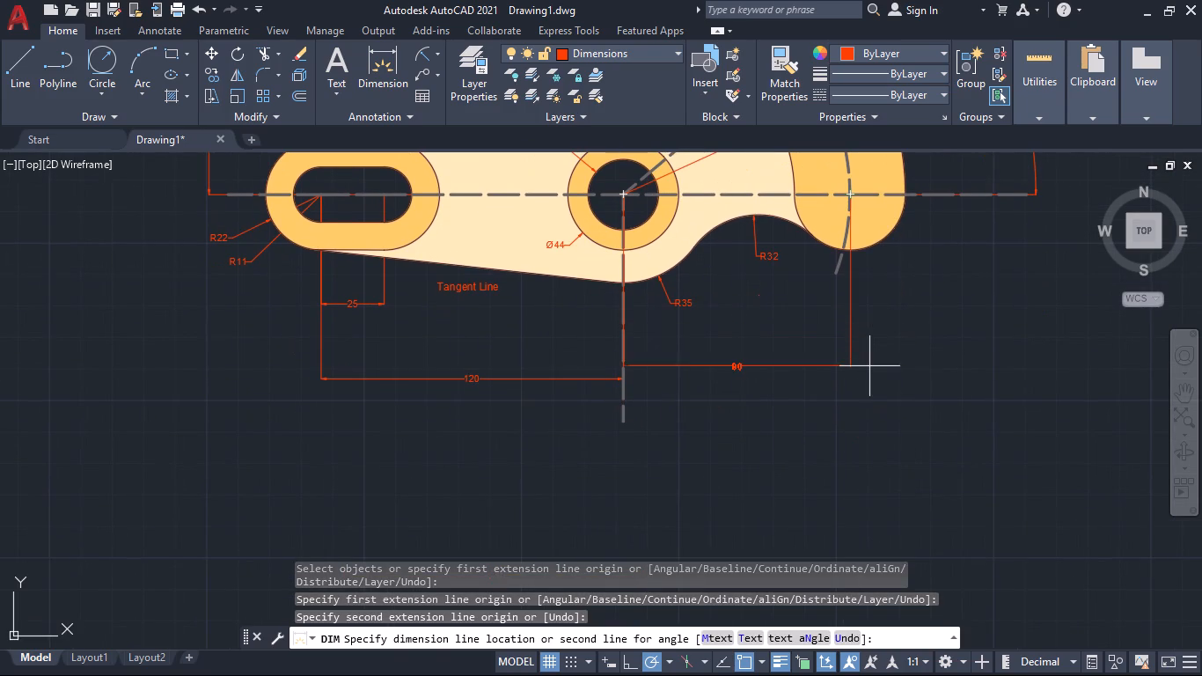
pyautogui.scroll(3, 869, 378)
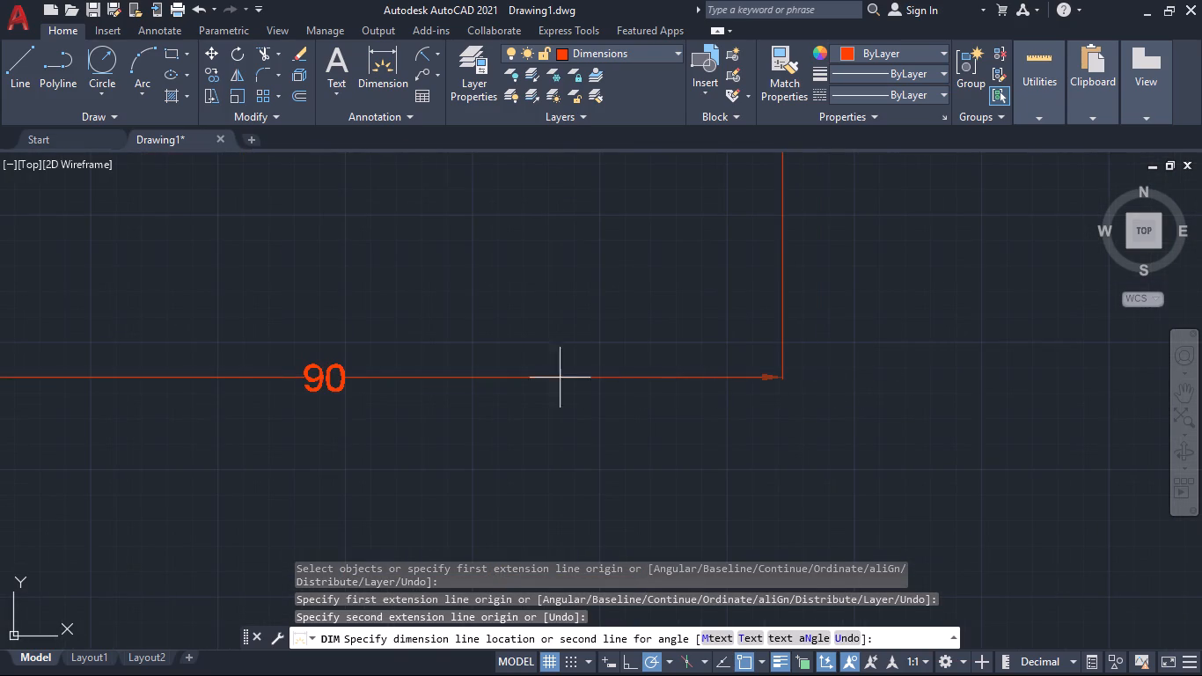
pyautogui.moveTo(221, 380); pyautogui.dragTo(802, 344, button='middle')
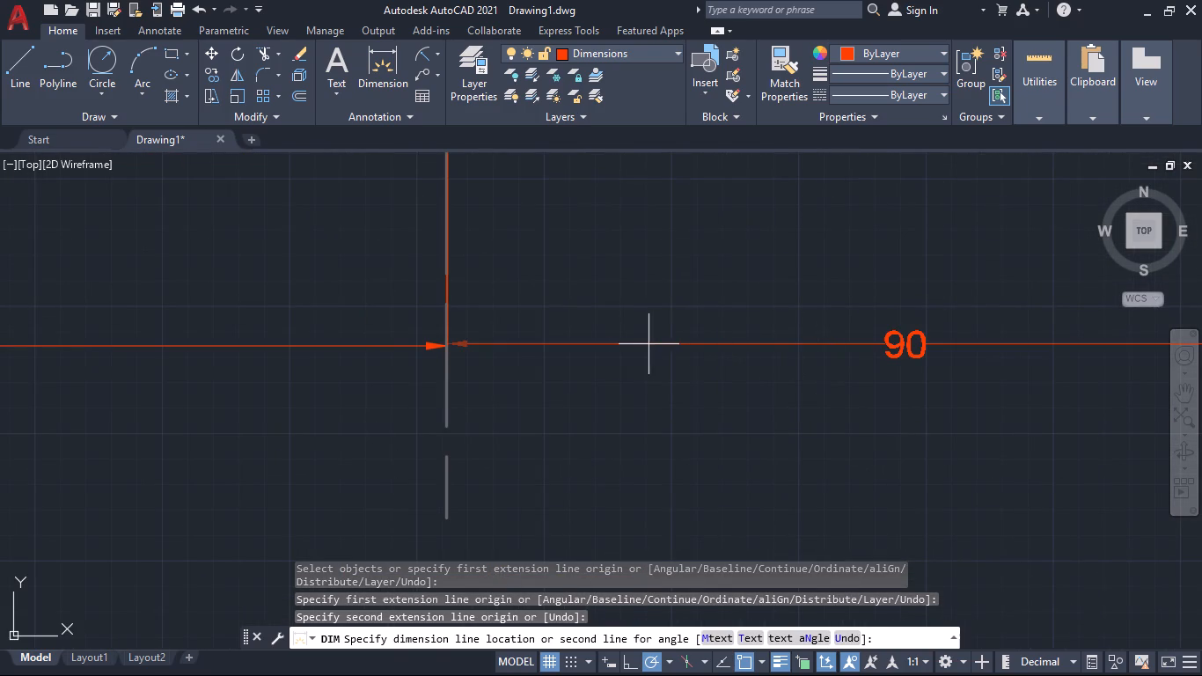
pyautogui.click(448, 346)
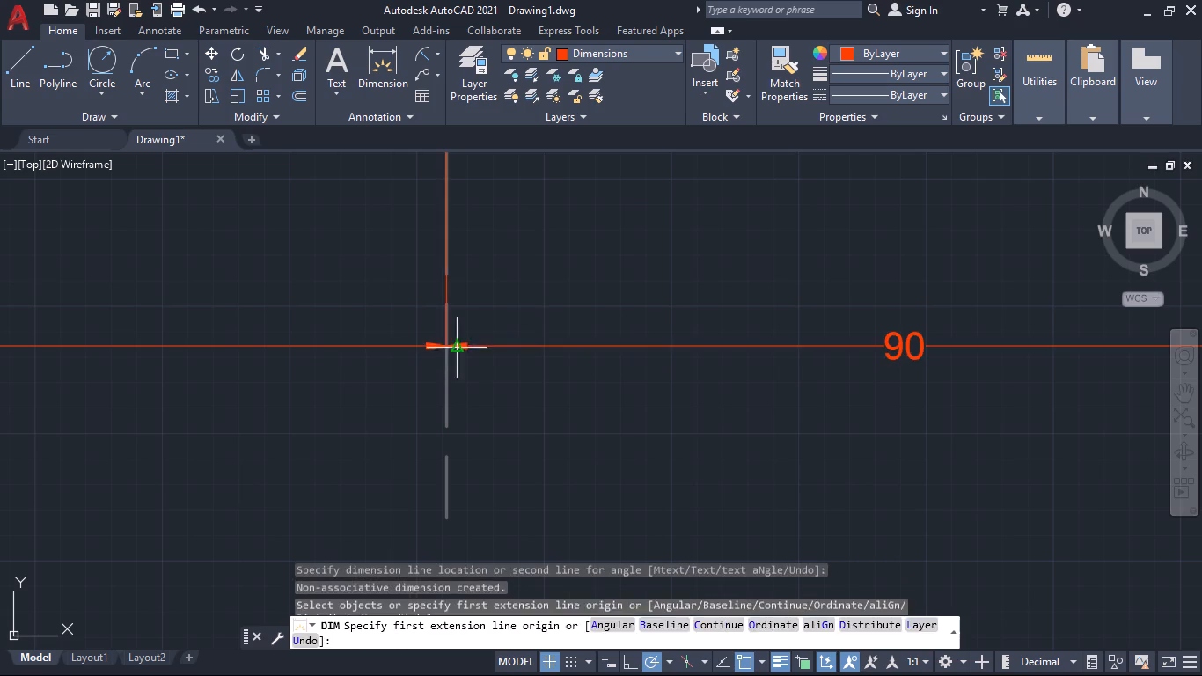
# Add a radius dimension to the rounded lower end of the curved arm, with its text outside below the arc.
pyautogui.scroll(-3, 663, 396)
pyautogui.moveTo(851, 459); pyautogui.dragTo(802, 484, button='middle')
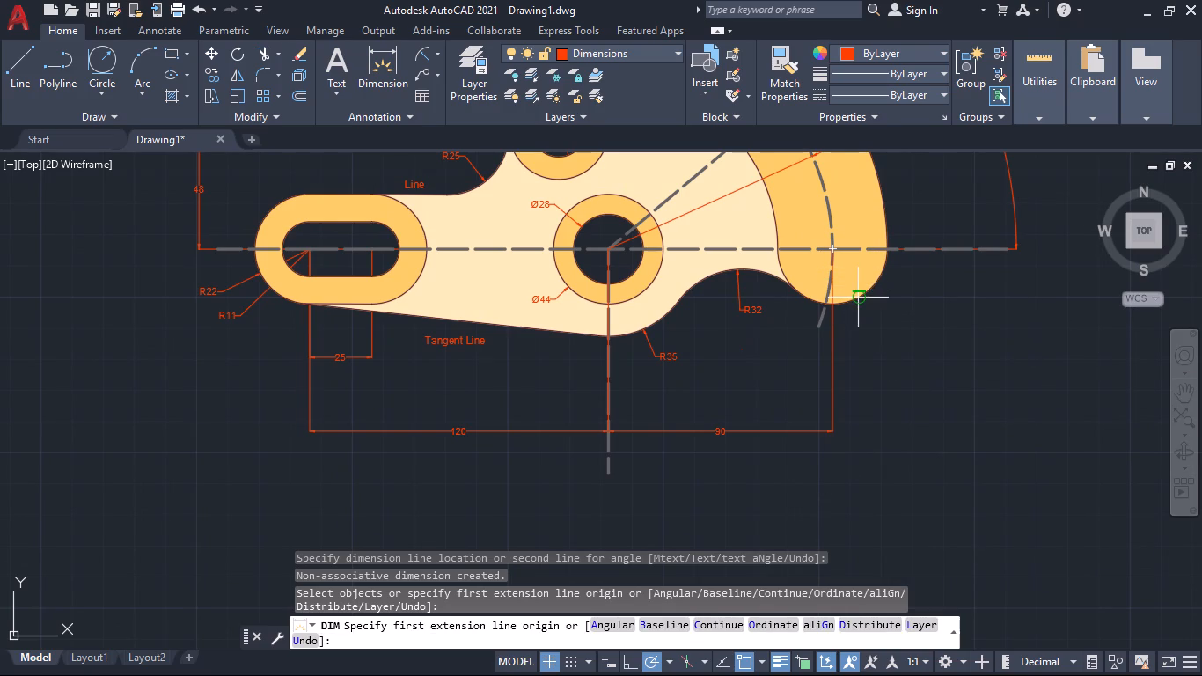
pyautogui.scroll(-1, 891, 357)
pyautogui.moveTo(928, 368); pyautogui.dragTo(905, 483, button='middle')
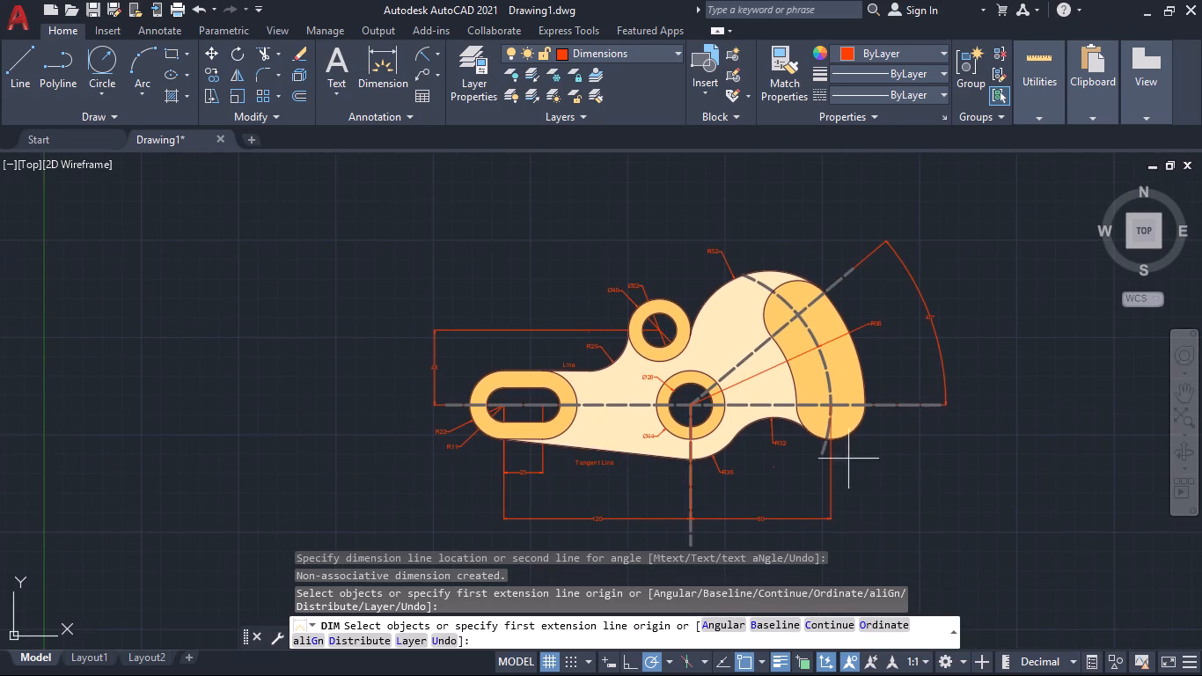
pyautogui.scroll(4, 820, 408)
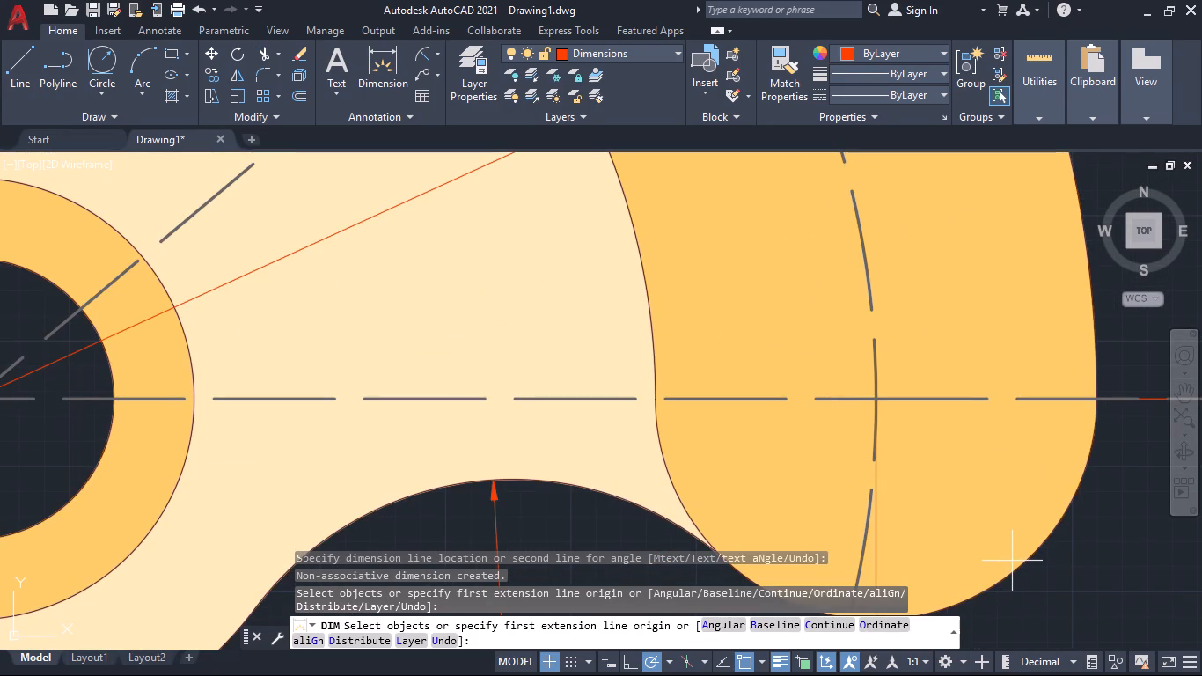
pyautogui.click(1019, 568)
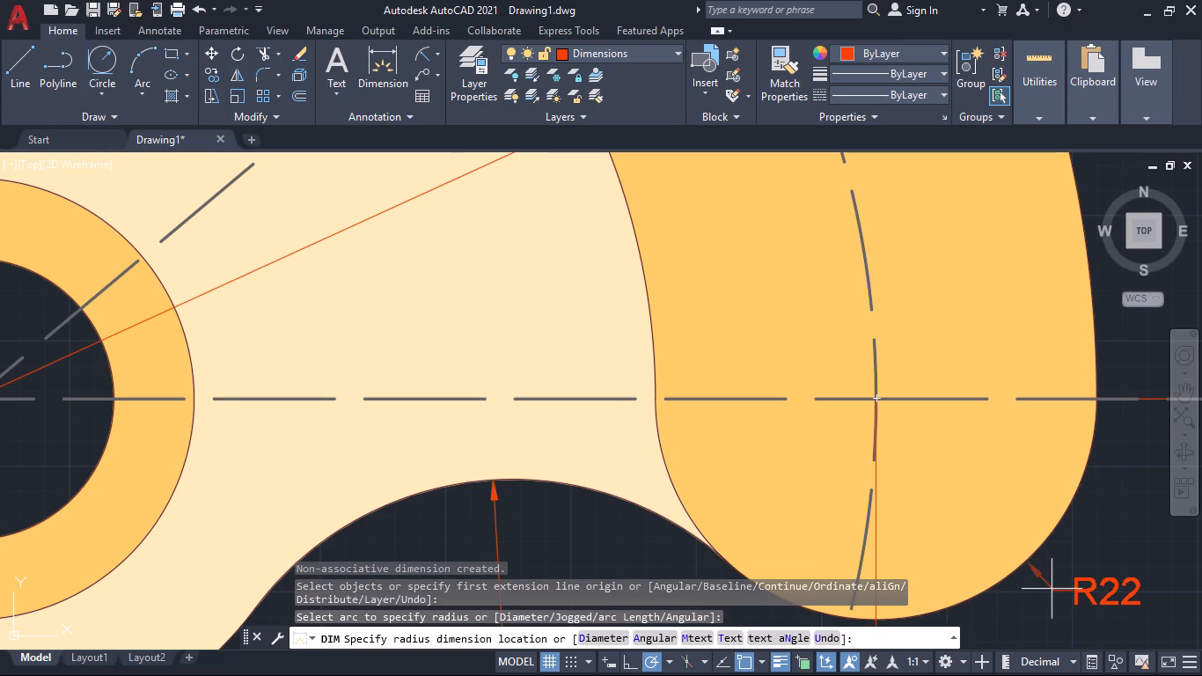
pyautogui.moveTo(1061, 600); pyautogui.dragTo(868, 386, button='middle')
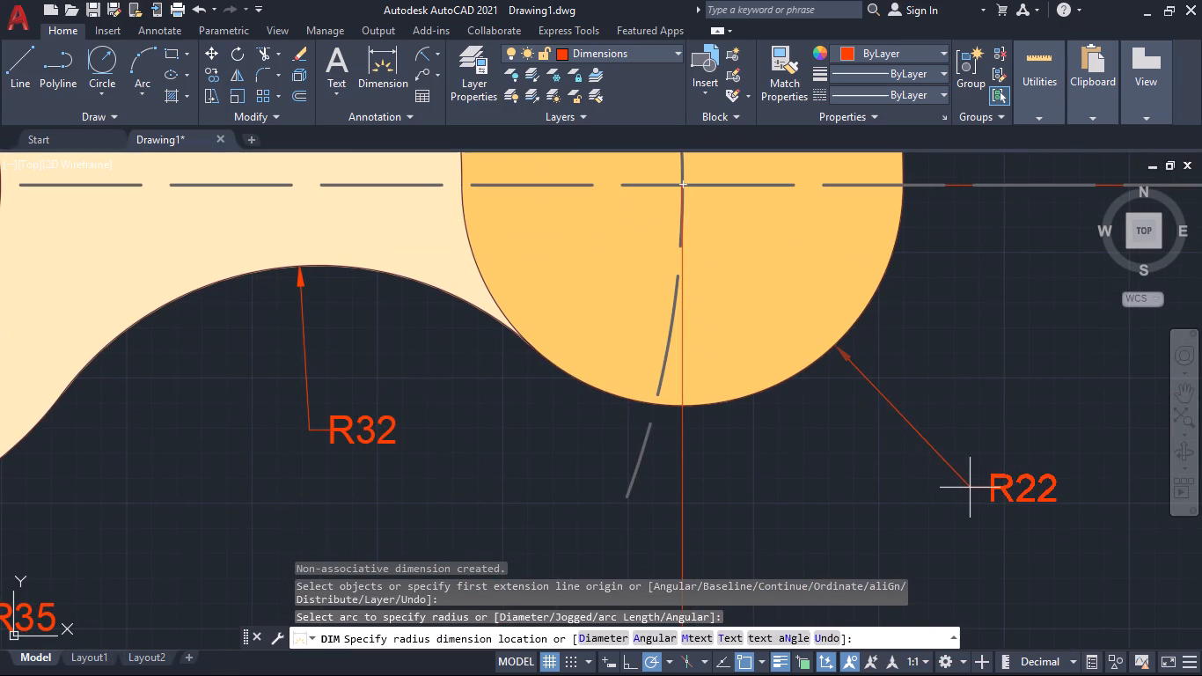
pyautogui.click(970, 488)
pyautogui.scroll(-4, 969, 489)
pyautogui.moveTo(978, 518); pyautogui.dragTo(968, 533, button='middle')
pyautogui.scroll(2, 968, 521)
pyautogui.press('Escape')
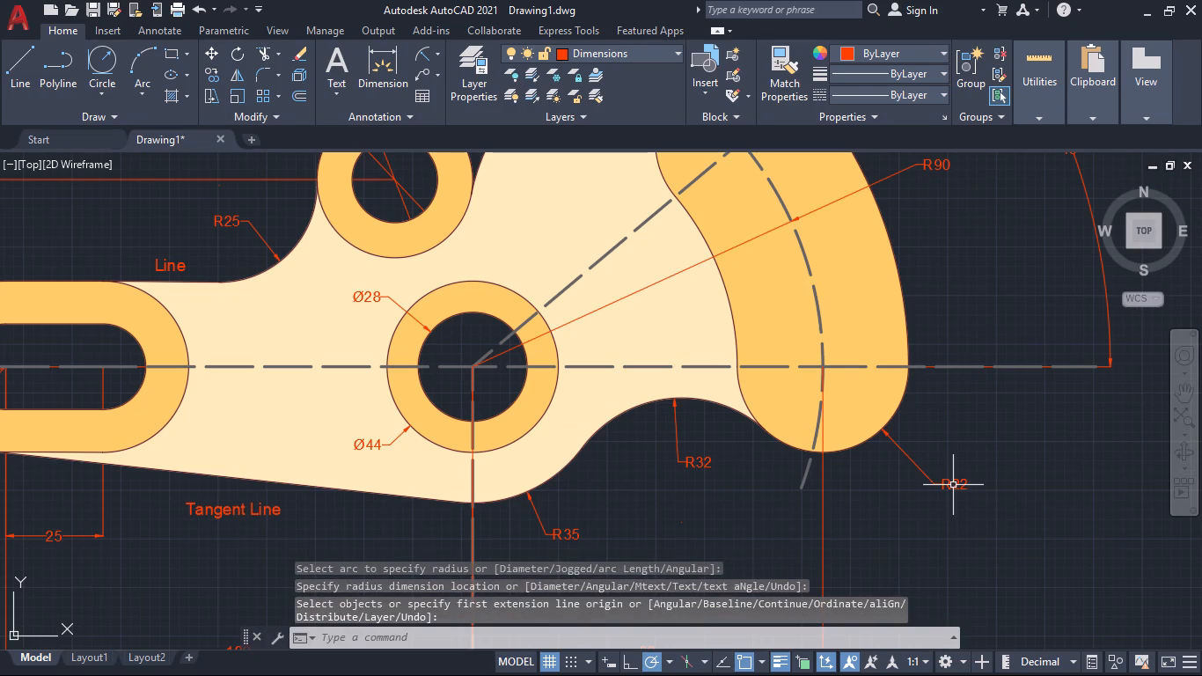
# Examine the line, arrow, text, fit, units and tolerance properties of the radius dimension at the curved arm's lower end.
pyautogui.click(953, 485)
pyautogui.press('Escape')
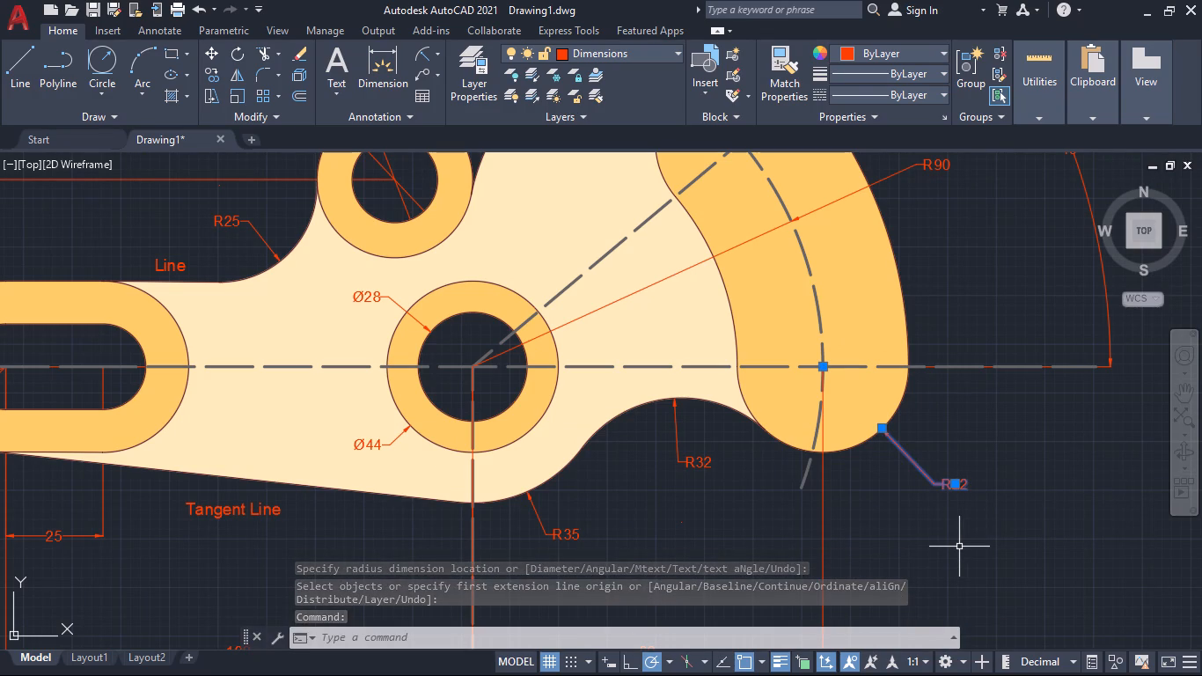
pyautogui.hotkey('ctrl', '1')
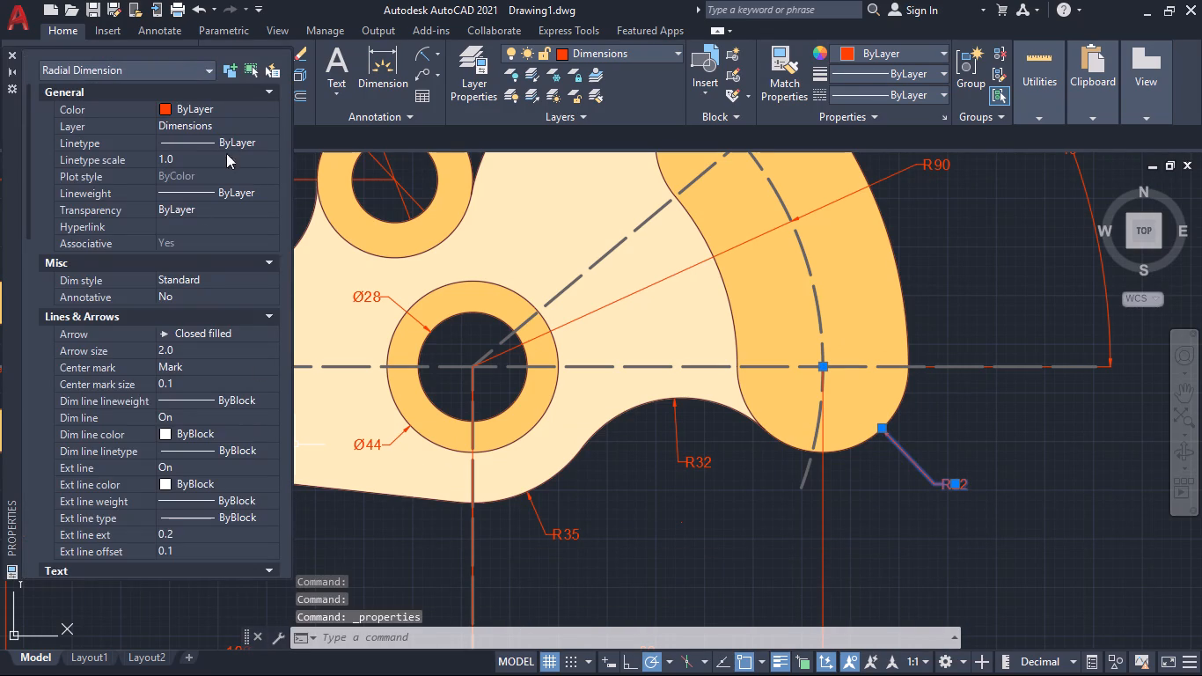
pyautogui.scroll(-1, 231, 292)
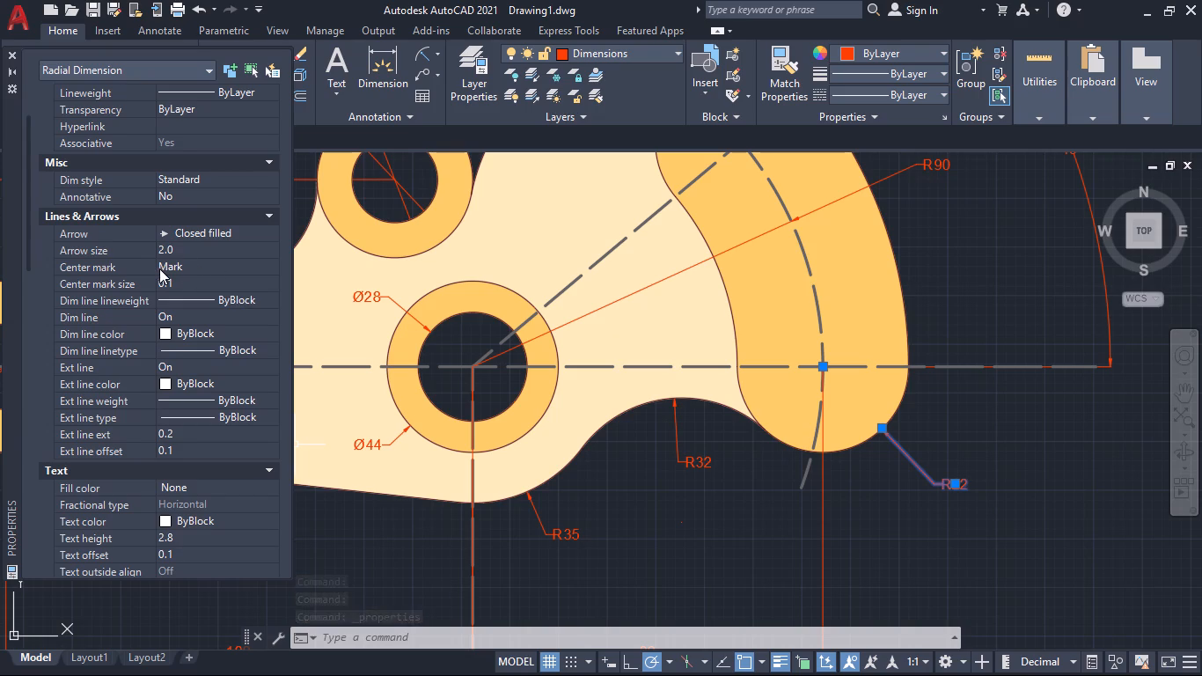
pyautogui.scroll(-1, 159, 270)
pyautogui.scroll(-1, 208, 394)
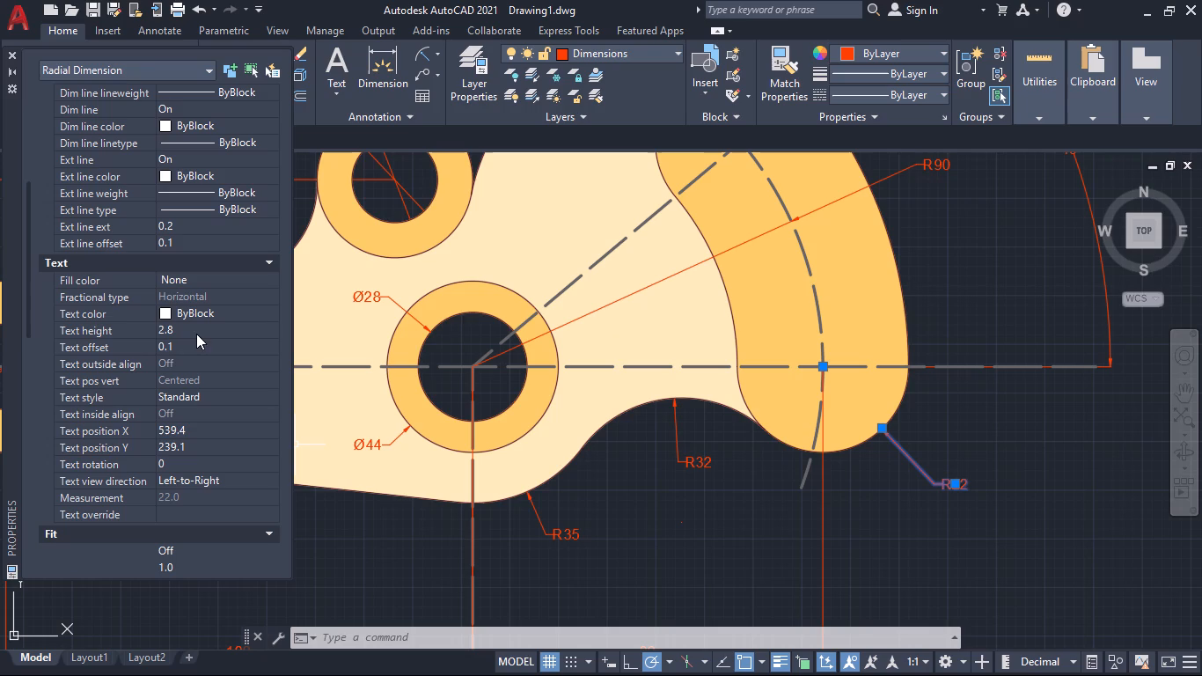
pyautogui.scroll(-1, 179, 430)
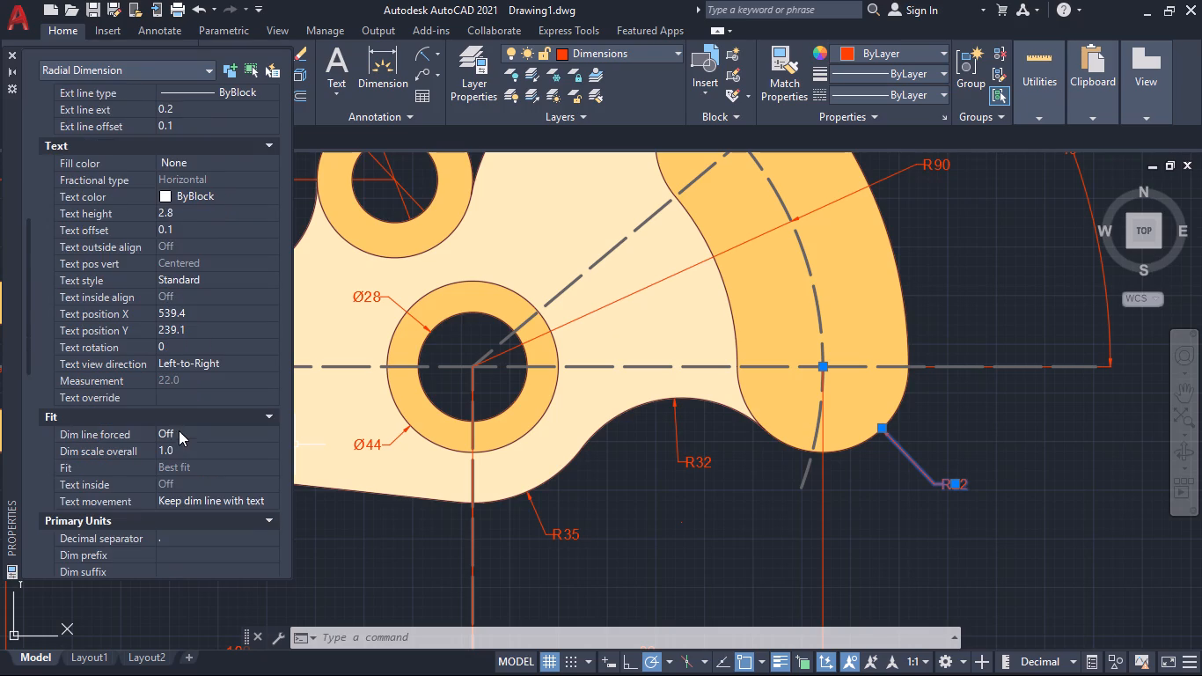
pyautogui.scroll(1, 206, 290)
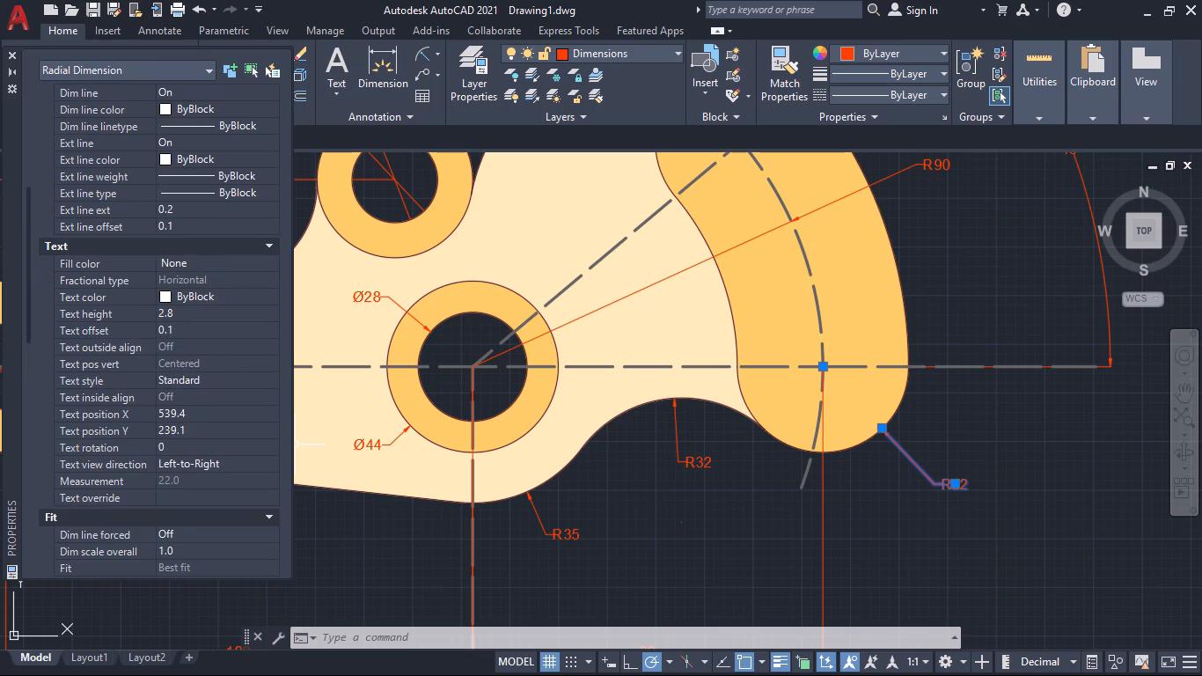
pyautogui.scroll(-1, 206, 314)
pyautogui.click(209, 294)
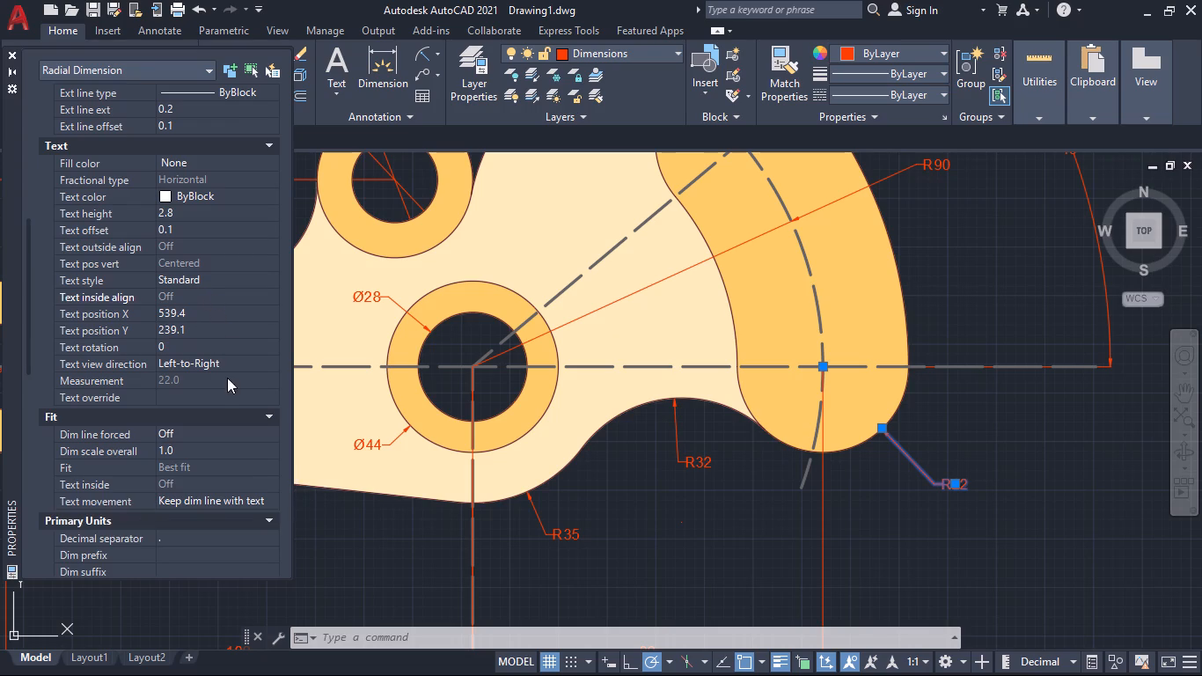
pyautogui.scroll(-3, 218, 509)
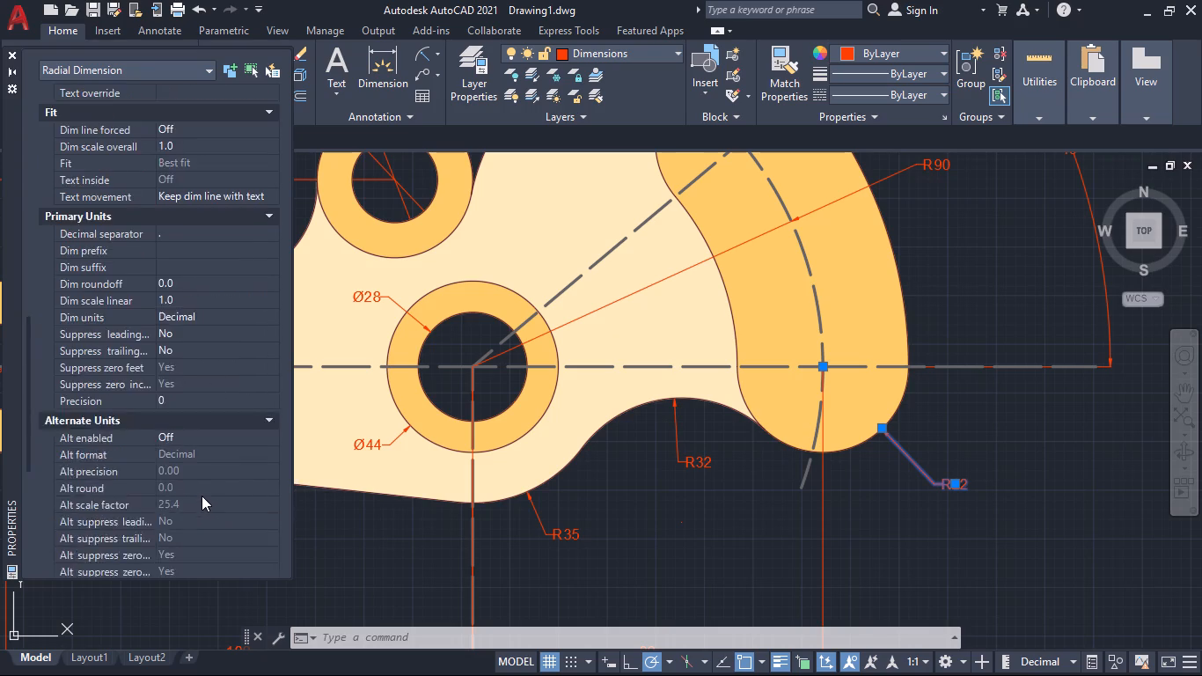
pyautogui.scroll(-2, 202, 496)
pyautogui.scroll(6, 210, 321)
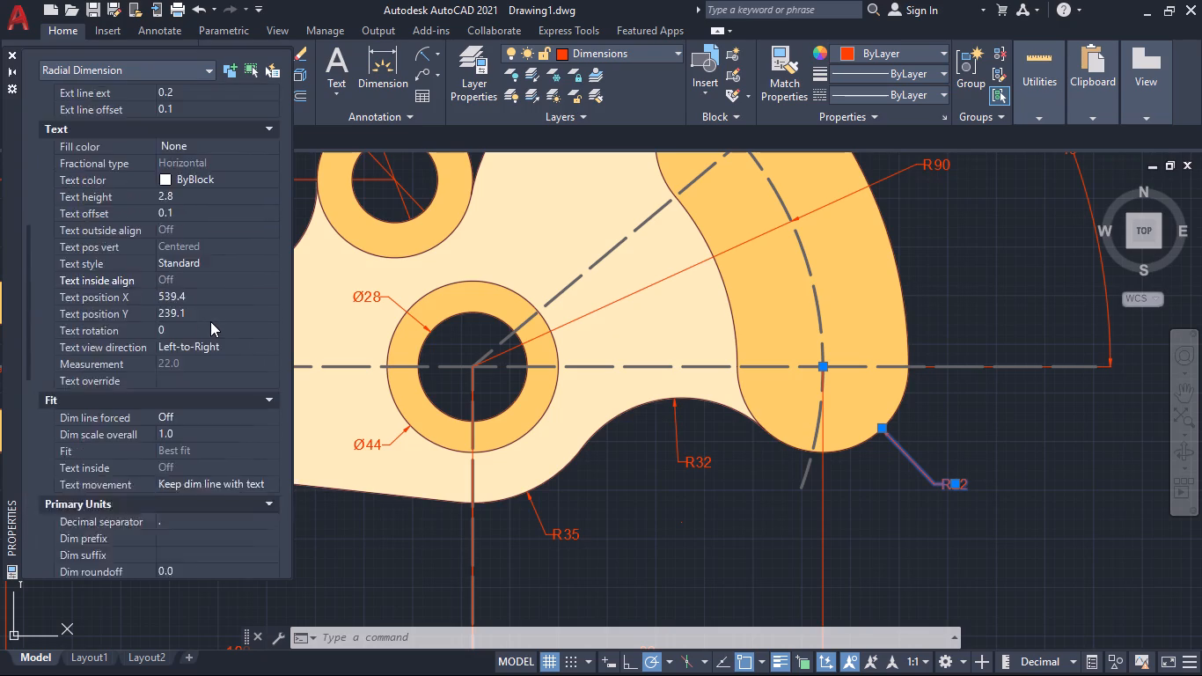
pyautogui.scroll(5, 210, 321)
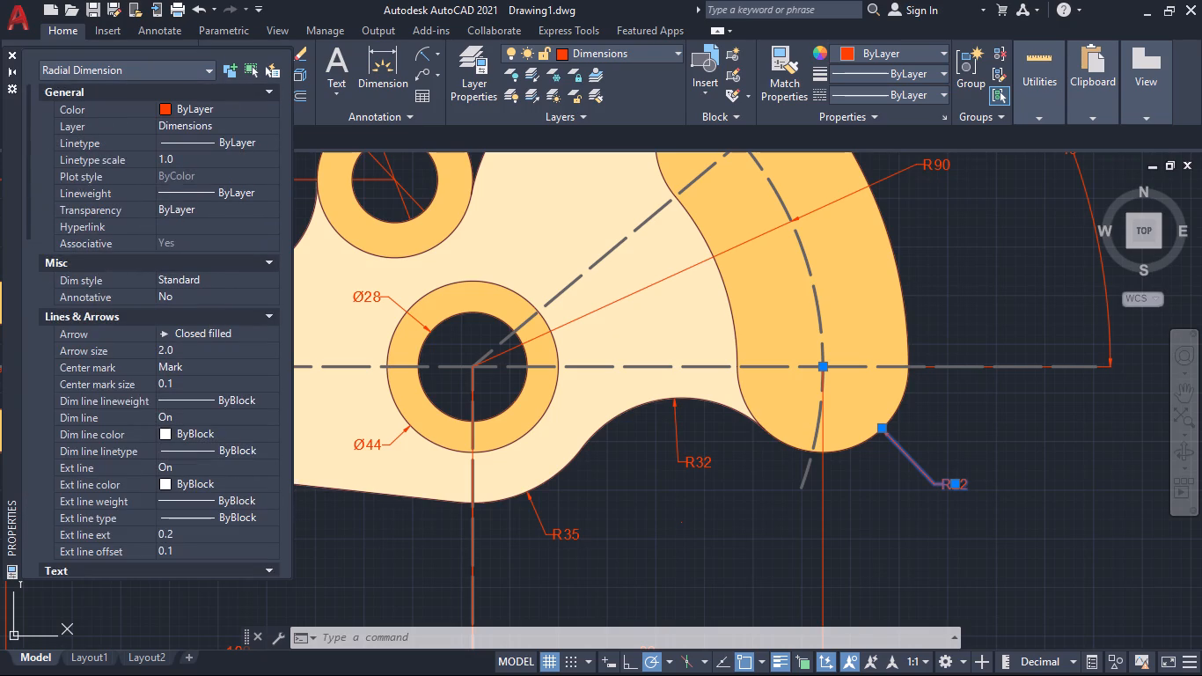
pyautogui.scroll(-7, 210, 320)
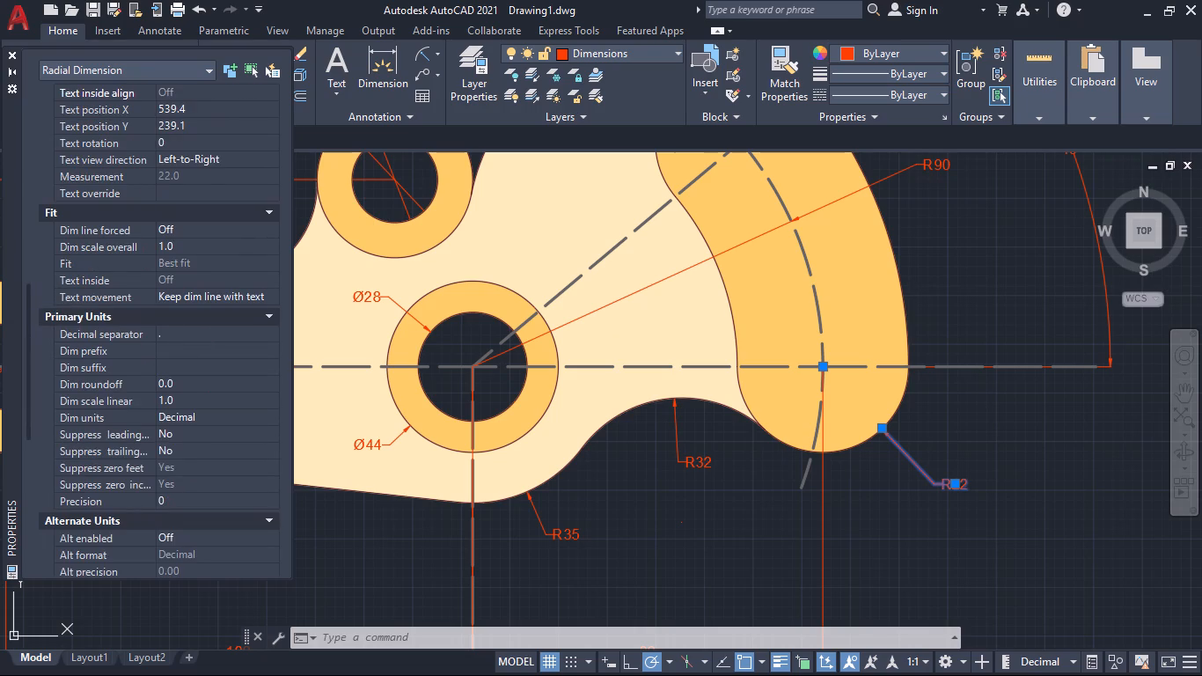
pyautogui.scroll(-3, 210, 320)
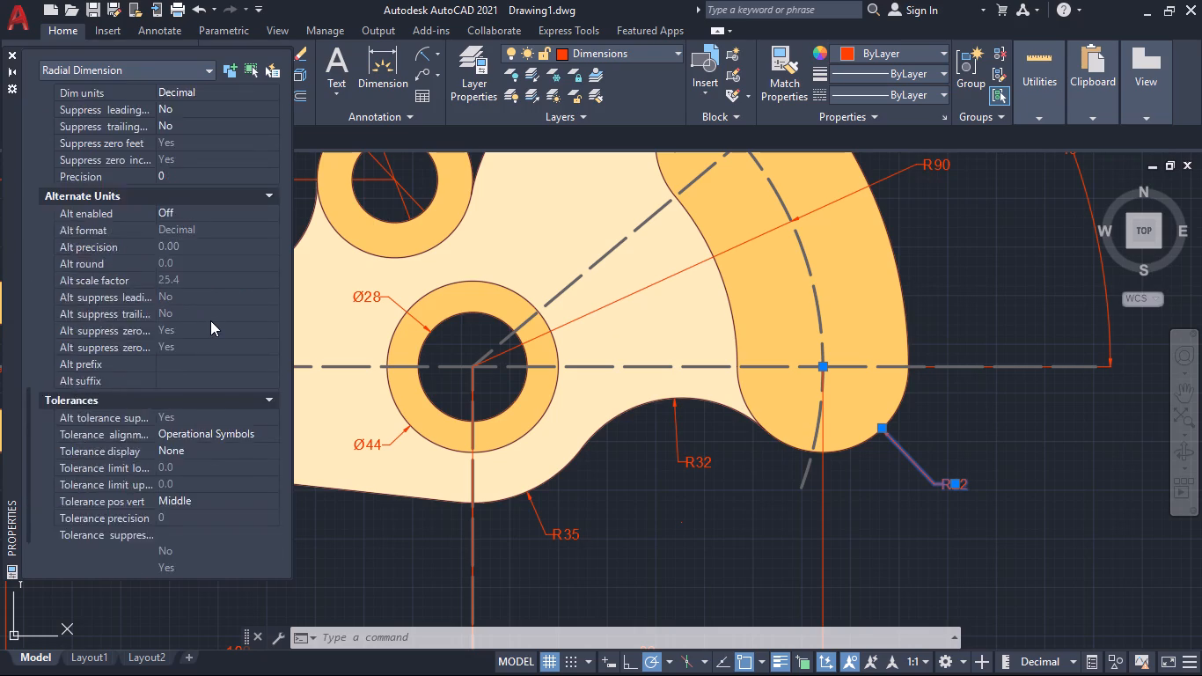
pyautogui.scroll(4, 210, 320)
pyautogui.scroll(-2, 210, 320)
pyautogui.scroll(5, 210, 320)
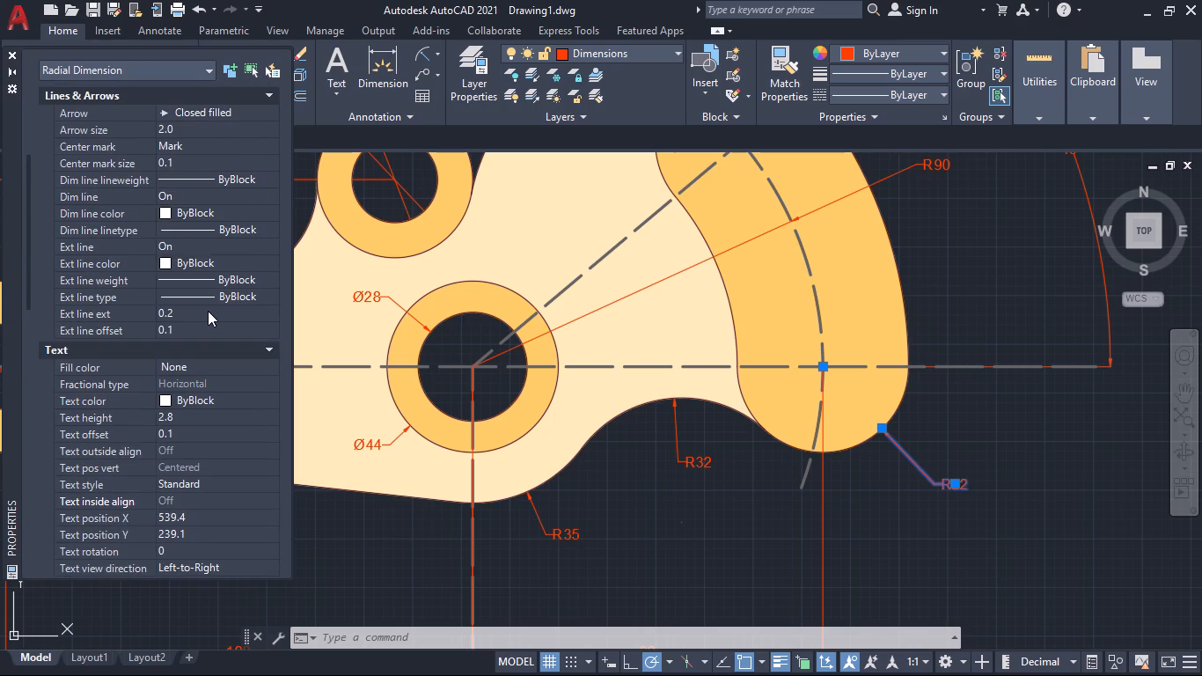
pyautogui.scroll(-1, 208, 311)
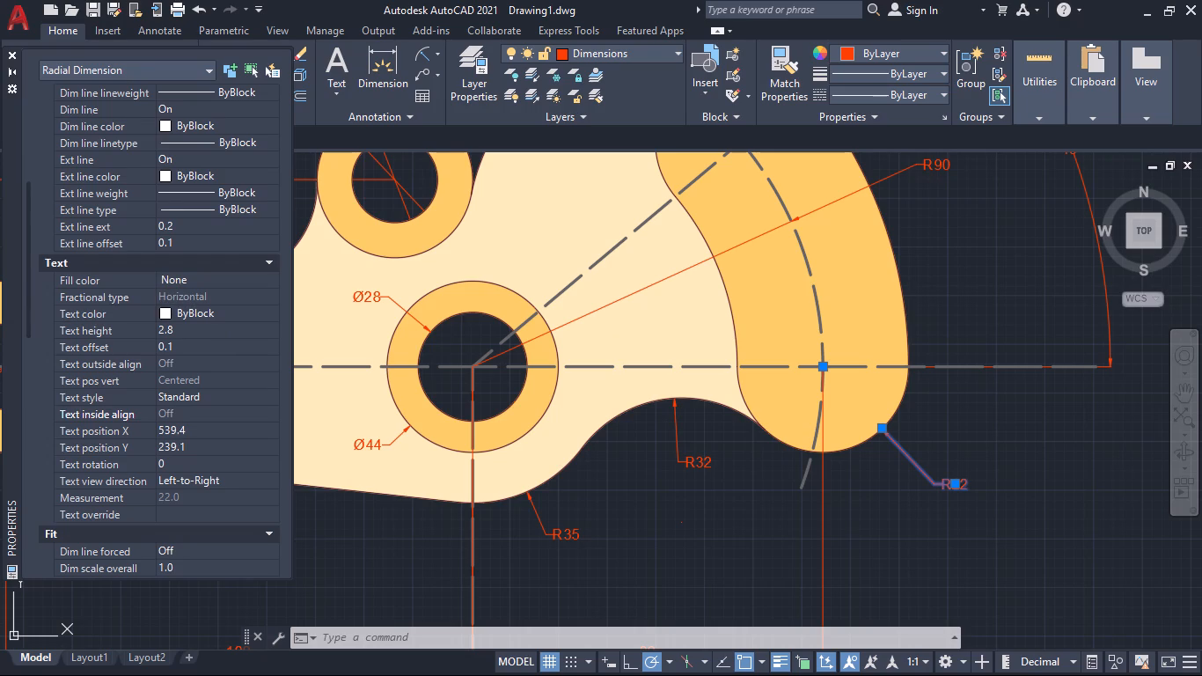
pyautogui.scroll(-1, 115, 511)
pyautogui.scroll(5, 114, 352)
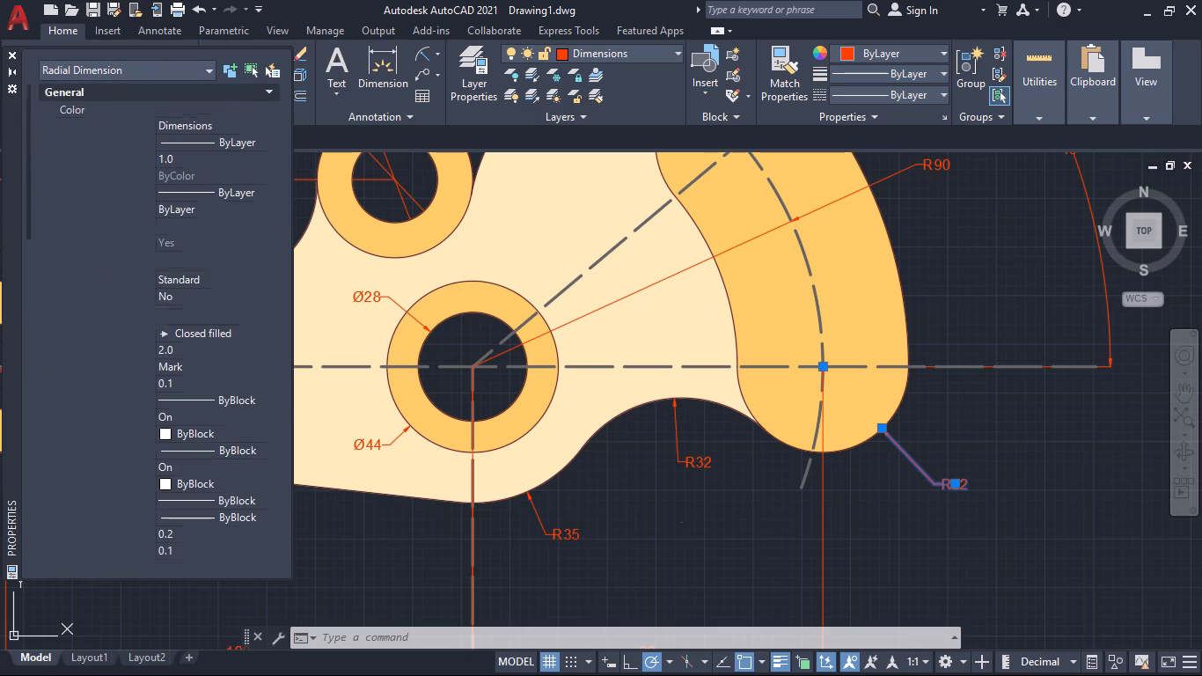
pyautogui.scroll(5, 114, 351)
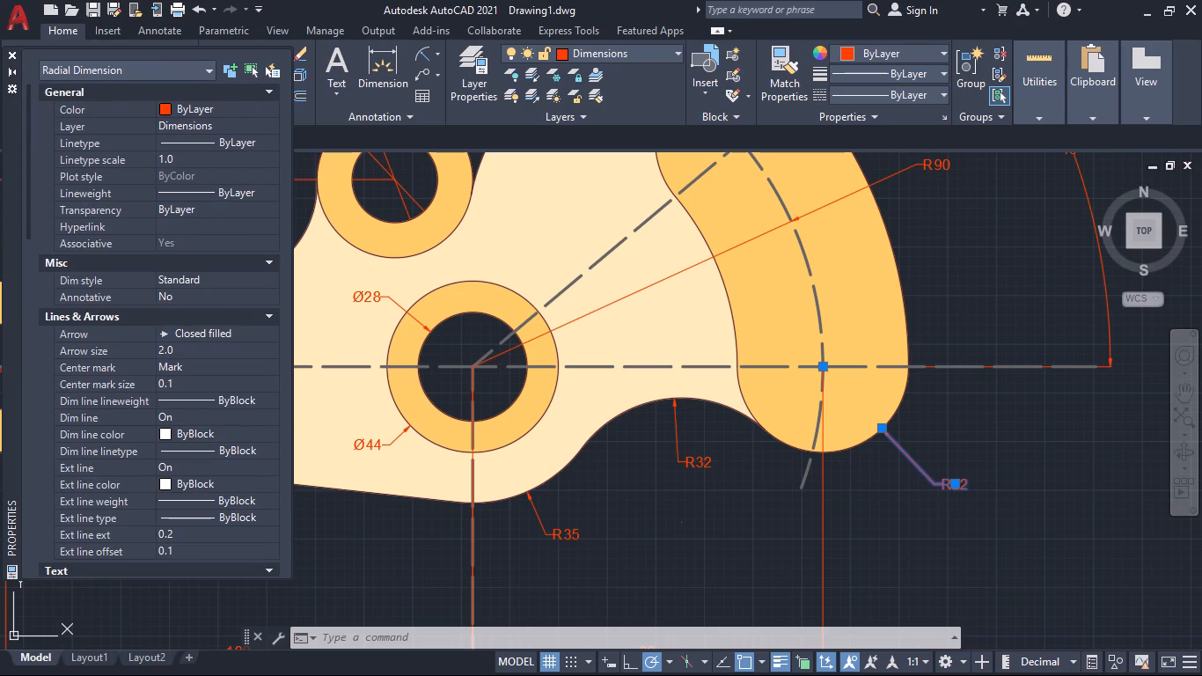
pyautogui.scroll(-7, 198, 364)
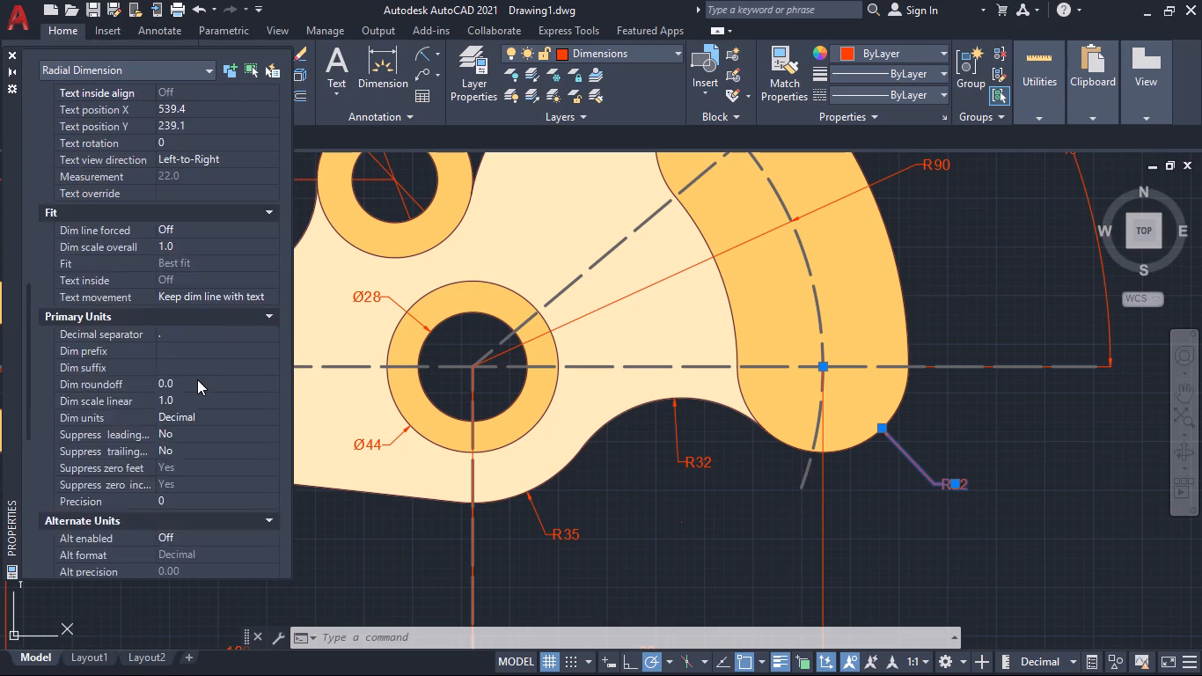
pyautogui.scroll(-3, 197, 379)
pyautogui.scroll(-2, 168, 294)
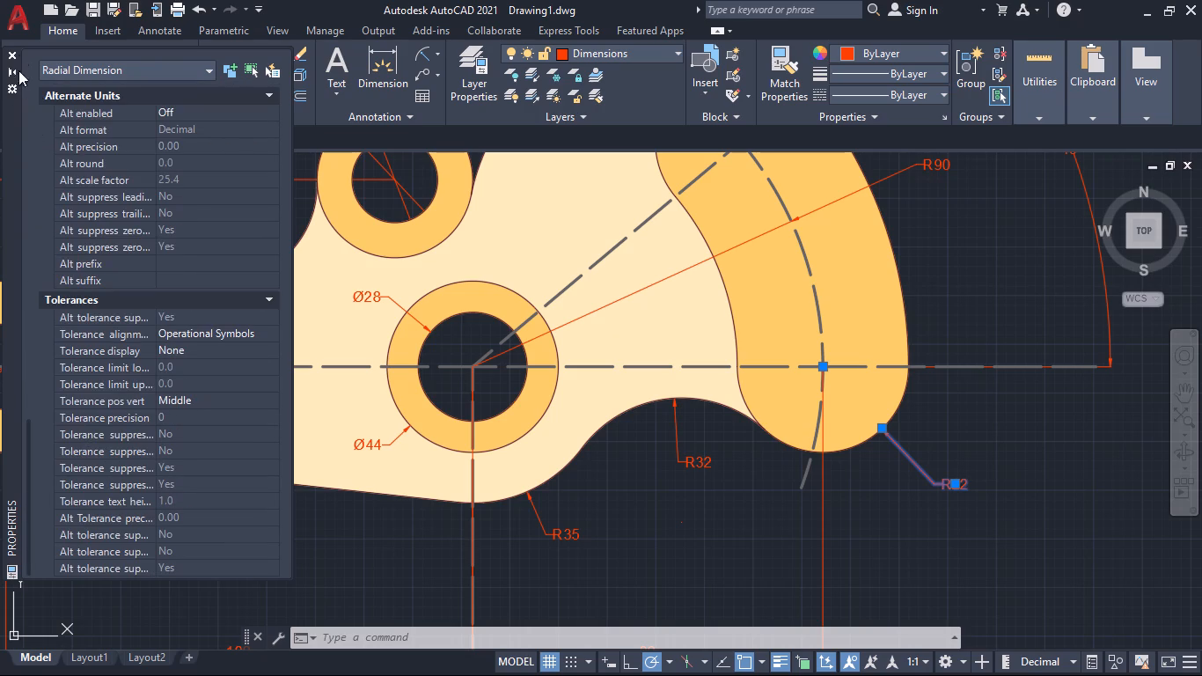
pyautogui.click(10, 51)
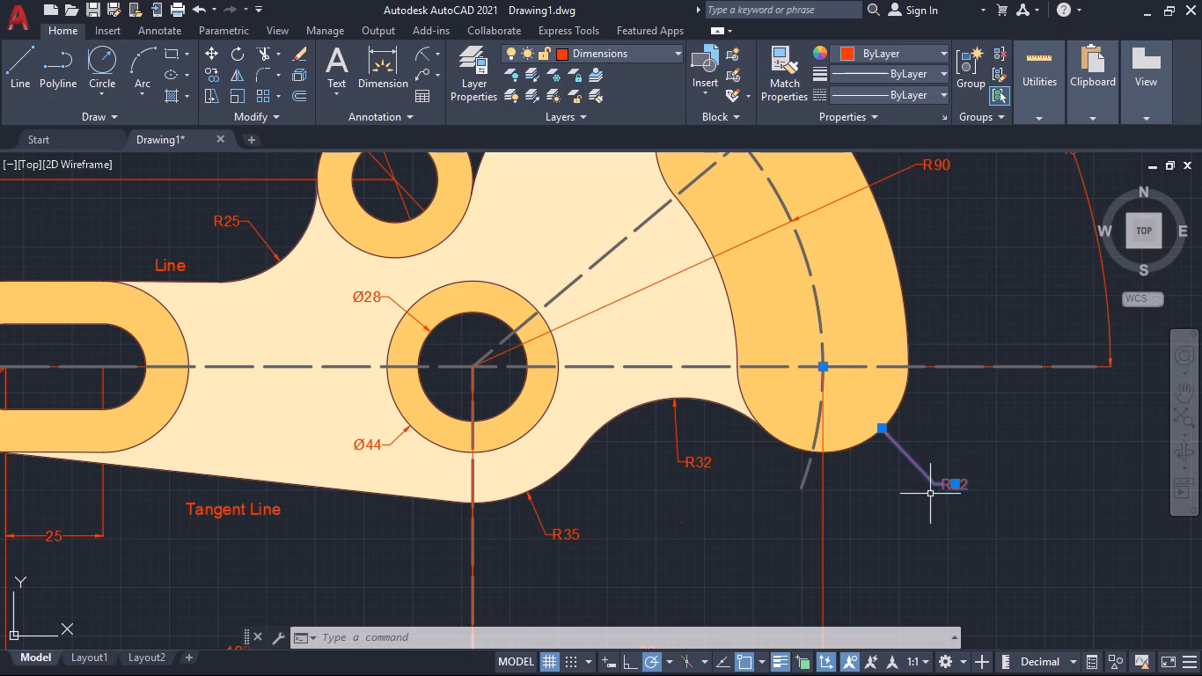
pyautogui.press('Escape')
# Override the text of the radius dimension at the curved arm's lower end with 2xR22.
pyautogui.doubleClick(948, 483)
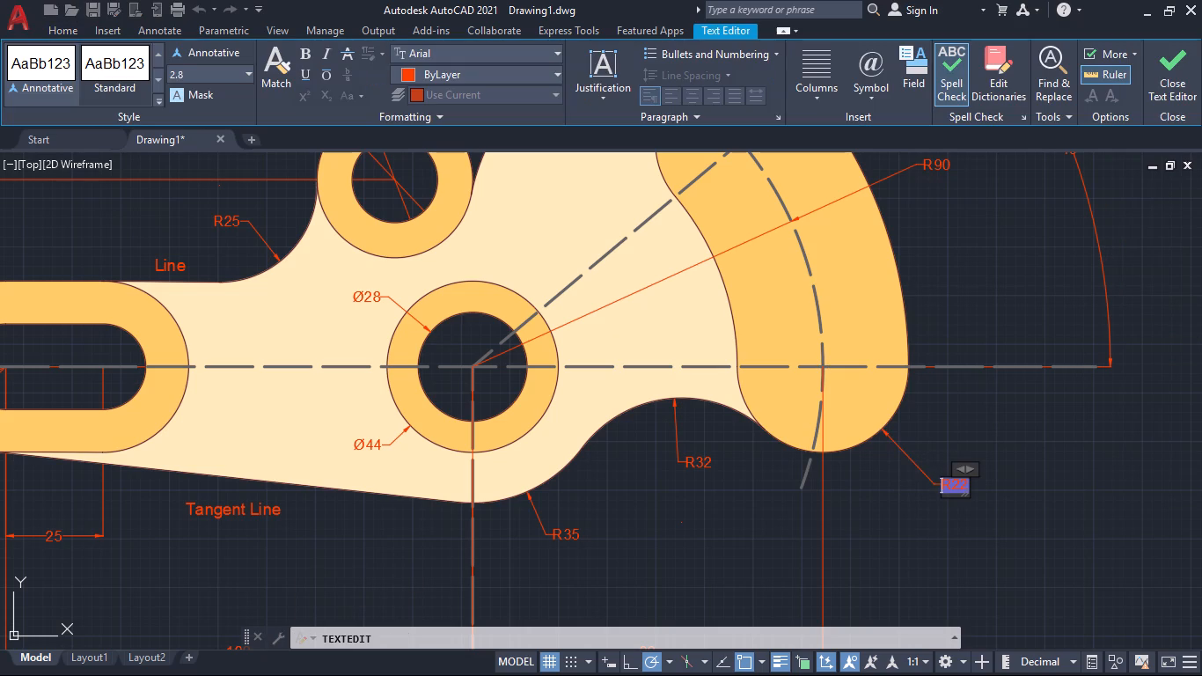
pyautogui.click(949, 483)
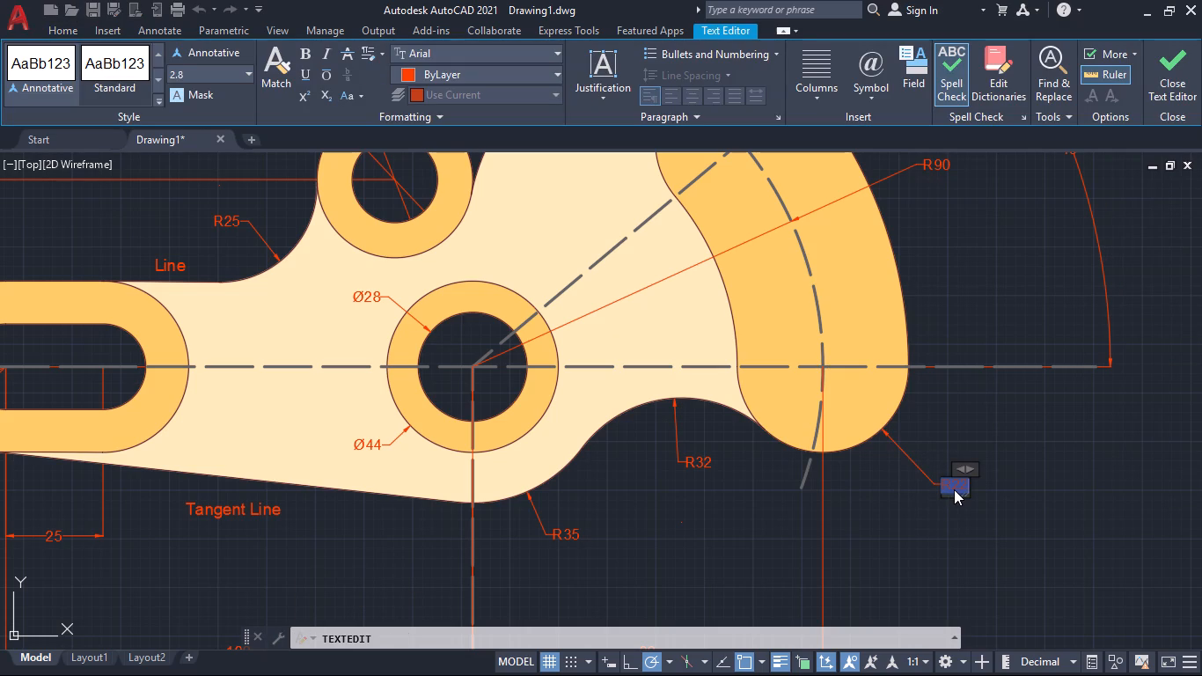
pyautogui.scroll(2, 954, 489)
pyautogui.doubleClick(952, 483)
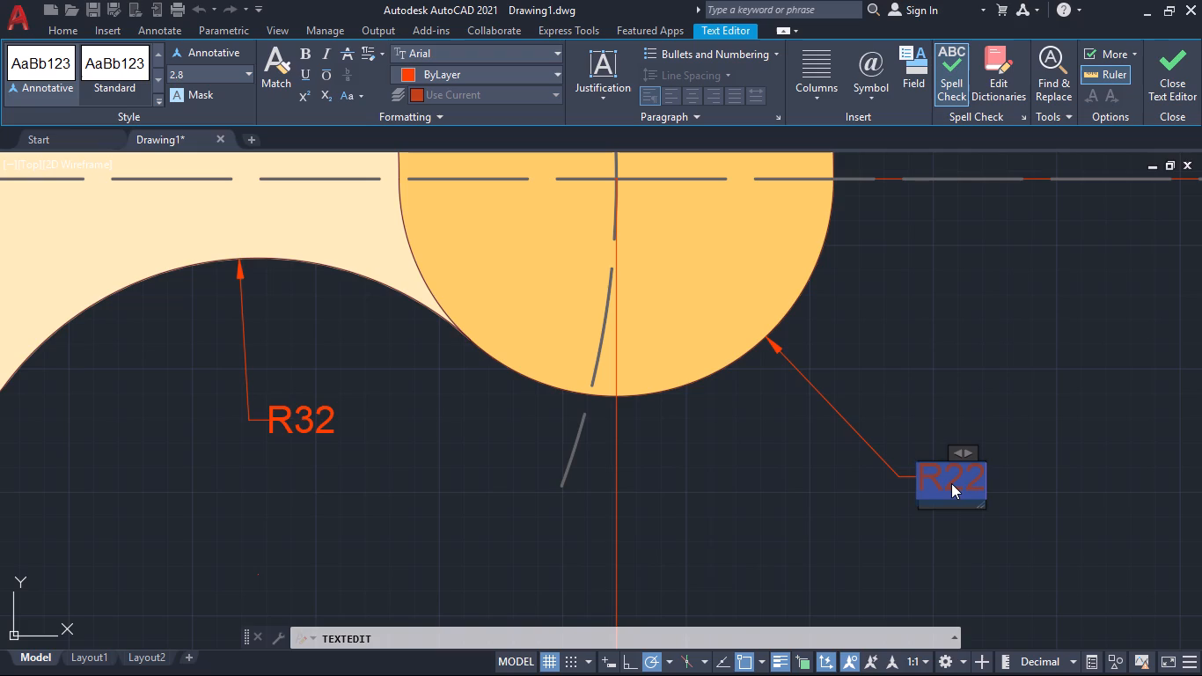
pyautogui.doubleClick(942, 485)
pyautogui.press('BackSpace')
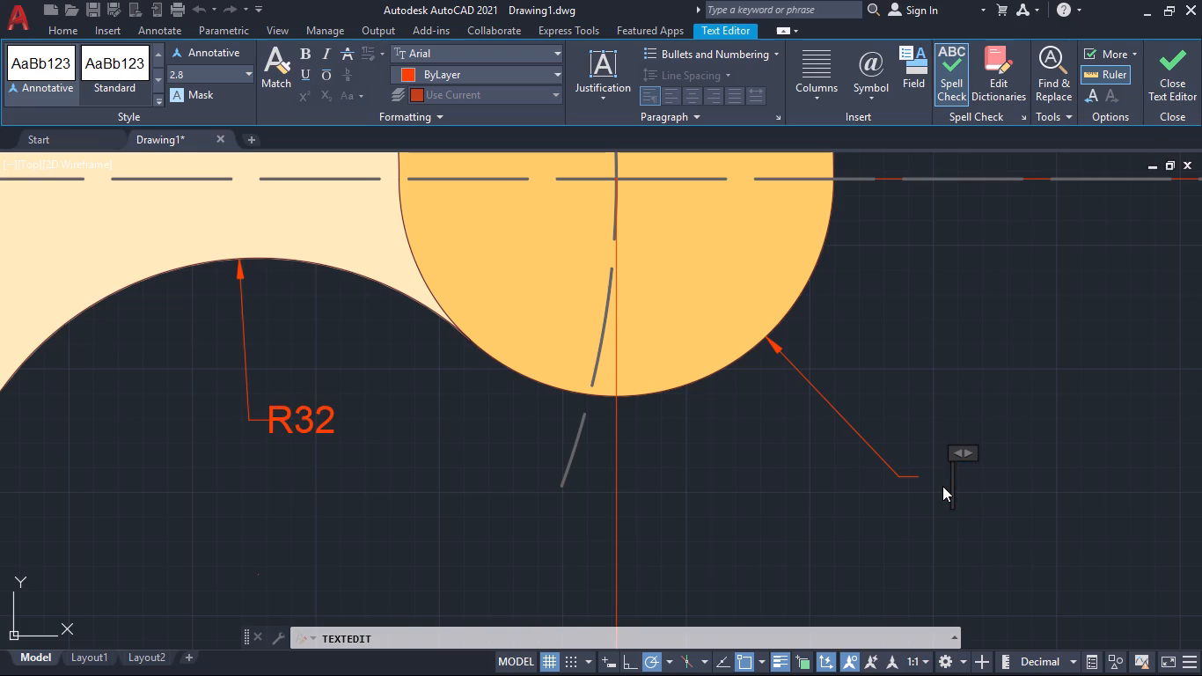
pyautogui.press('2')
pyautogui.press('x')
pyautogui.hotkey('shift', 'r')
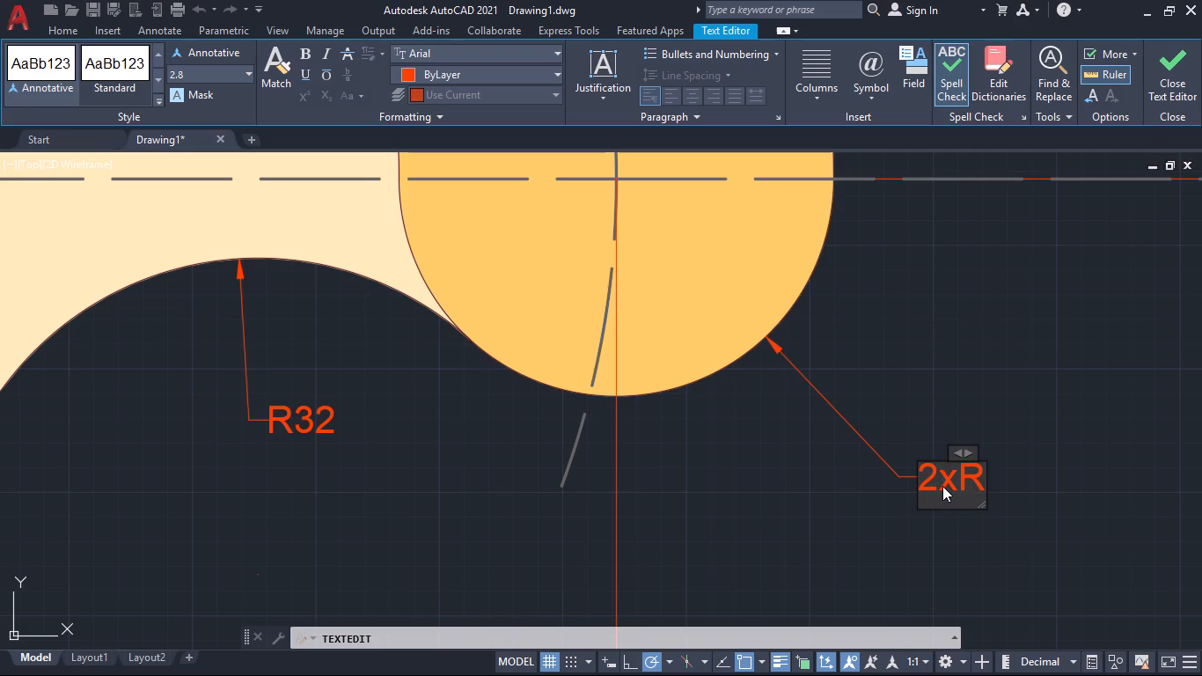
pyautogui.write('22')
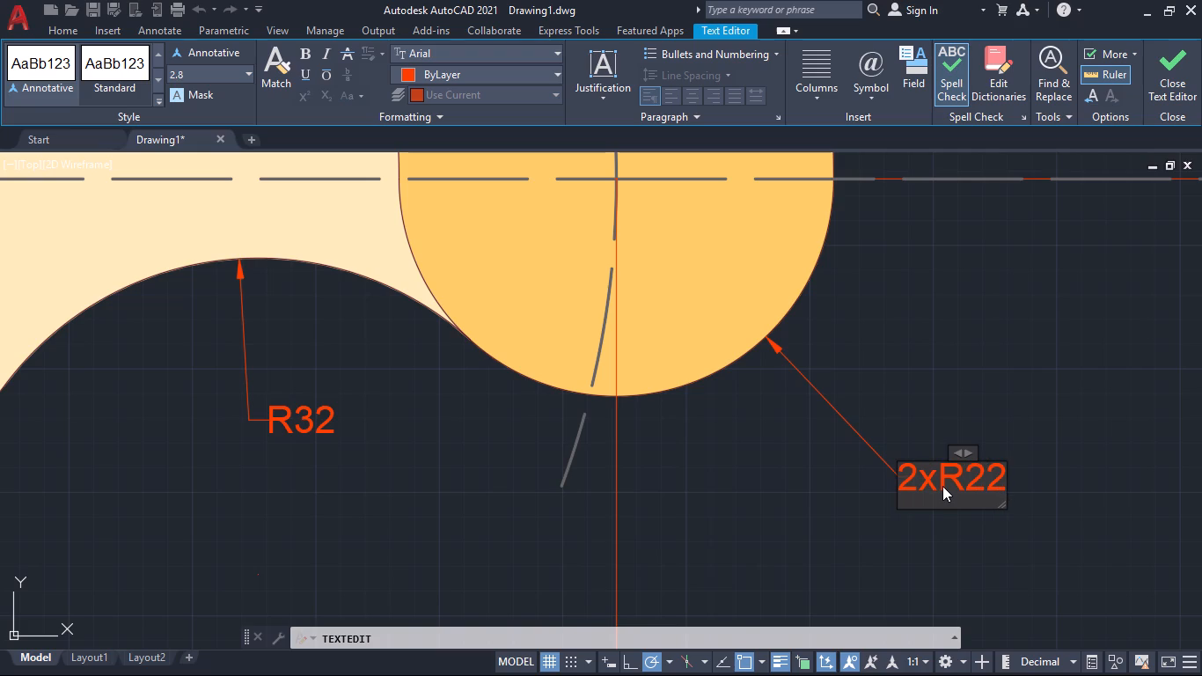
pyautogui.click(1030, 540)
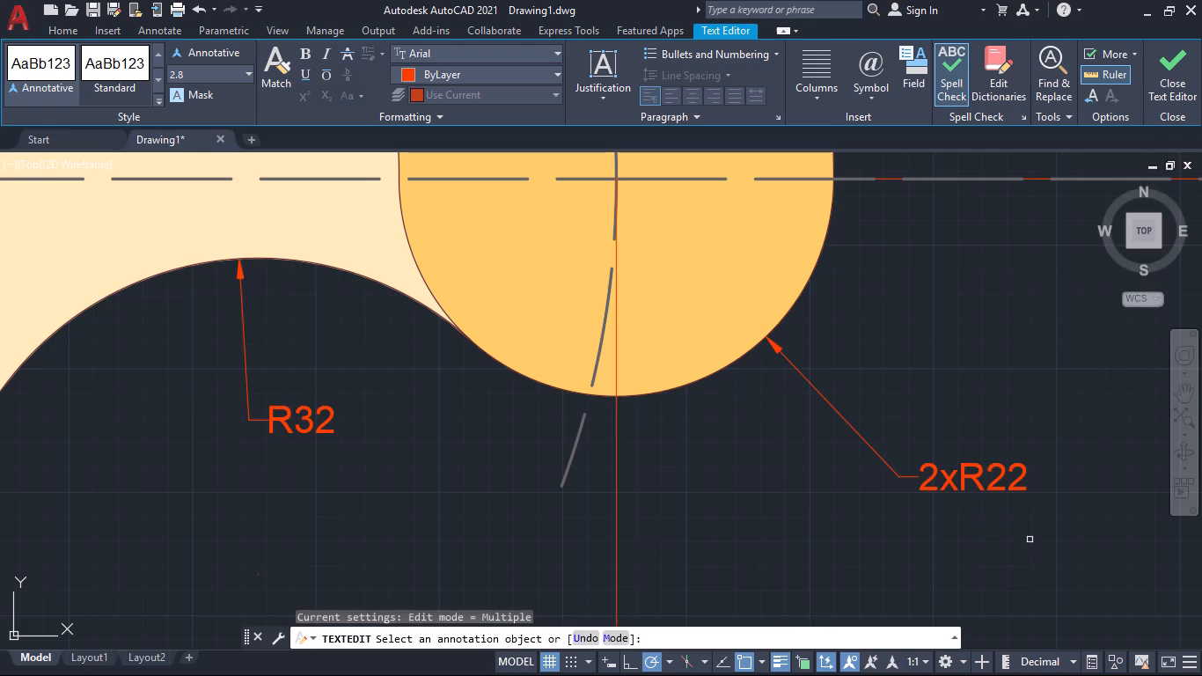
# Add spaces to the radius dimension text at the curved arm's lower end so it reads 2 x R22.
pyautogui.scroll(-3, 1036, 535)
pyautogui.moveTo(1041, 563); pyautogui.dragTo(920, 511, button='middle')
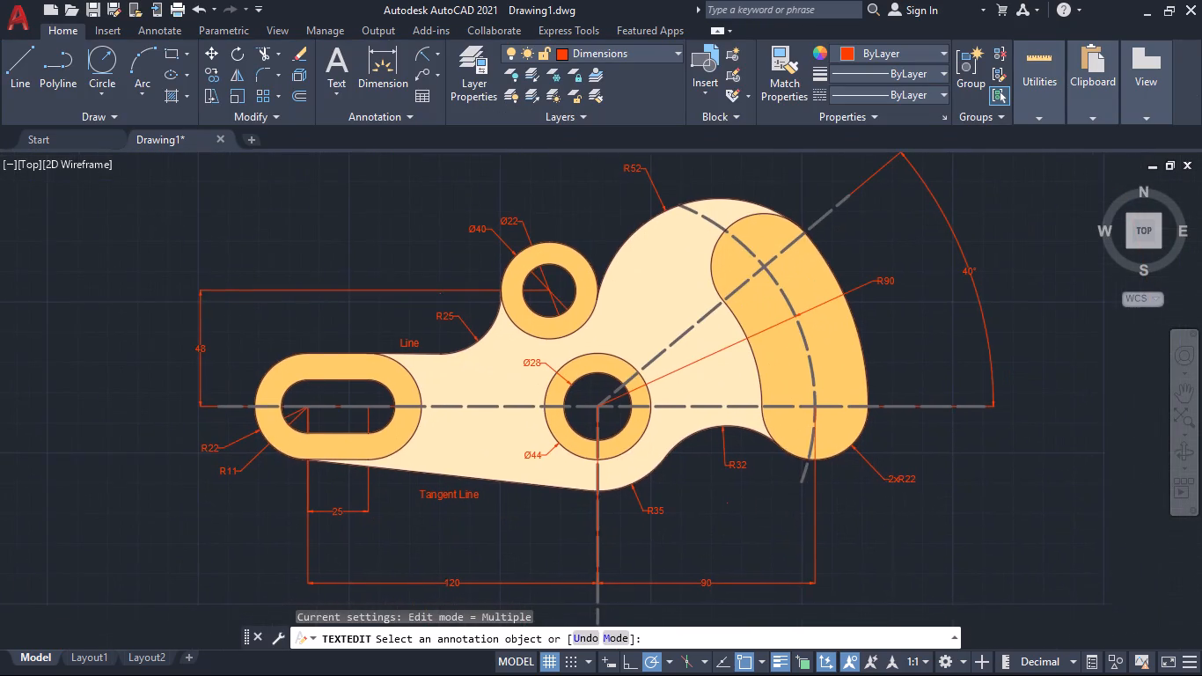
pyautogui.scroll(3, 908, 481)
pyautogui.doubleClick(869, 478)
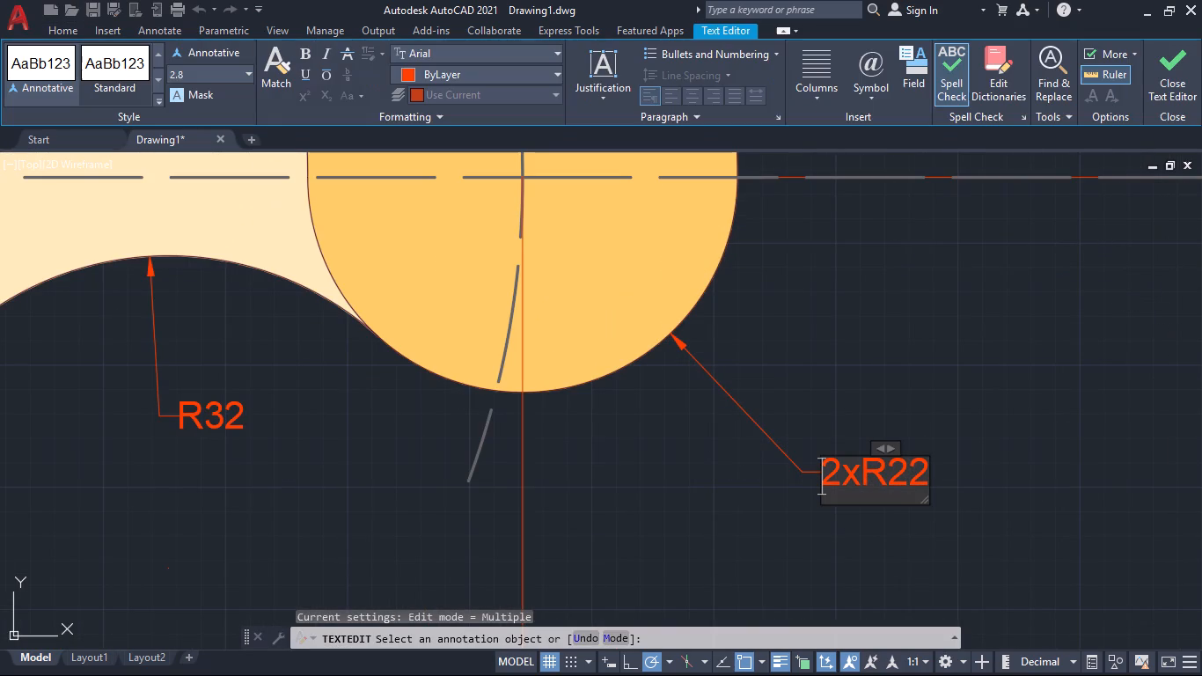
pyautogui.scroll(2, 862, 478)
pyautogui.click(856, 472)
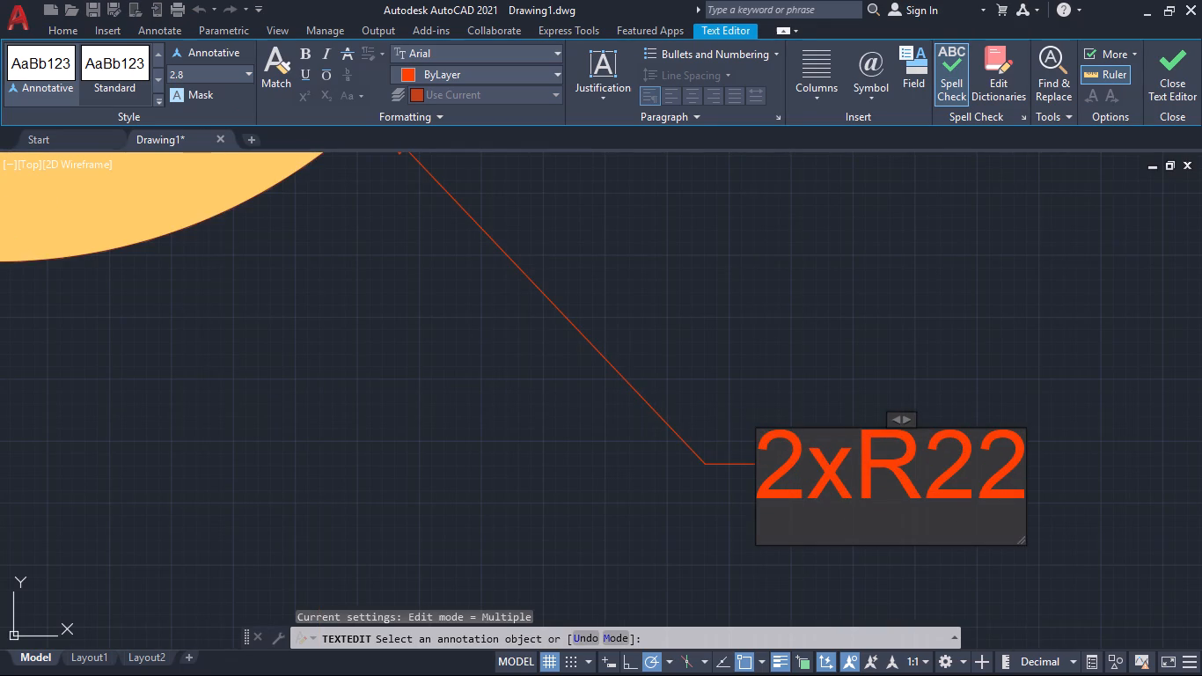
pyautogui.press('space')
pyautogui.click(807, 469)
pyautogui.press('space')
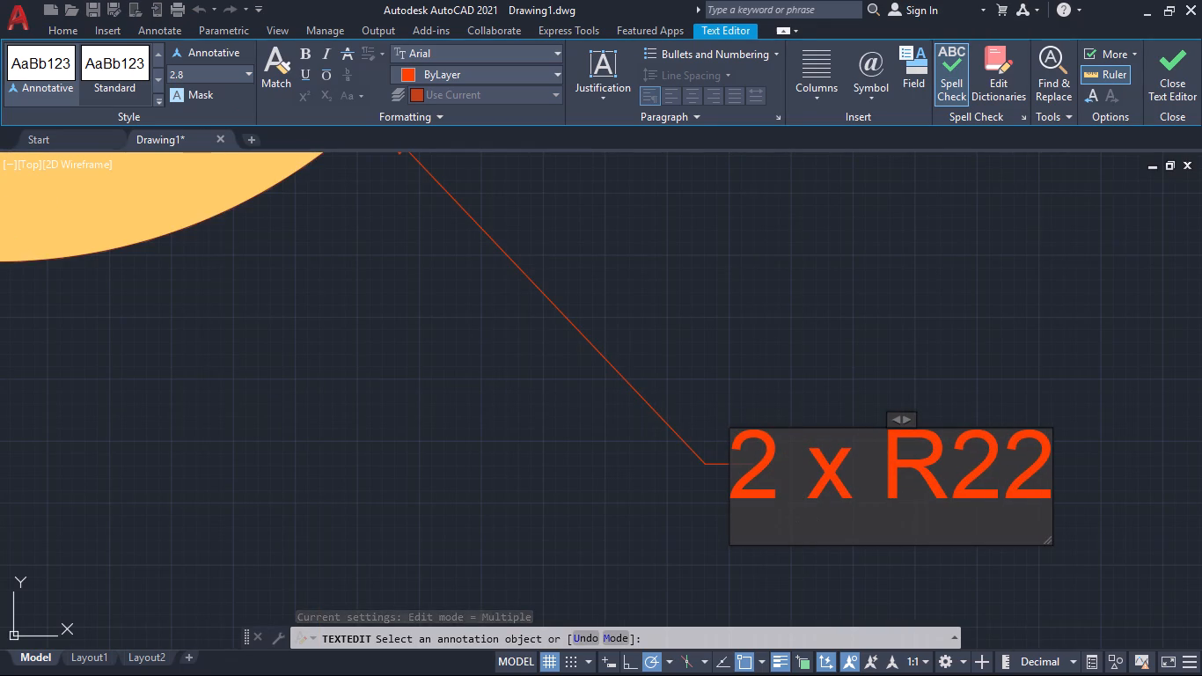
# Rewrite the radius dimension text at the curved arm's lower end as 2X R22, with a capital X.
pyautogui.click(851, 473)
pyautogui.press('Delete')
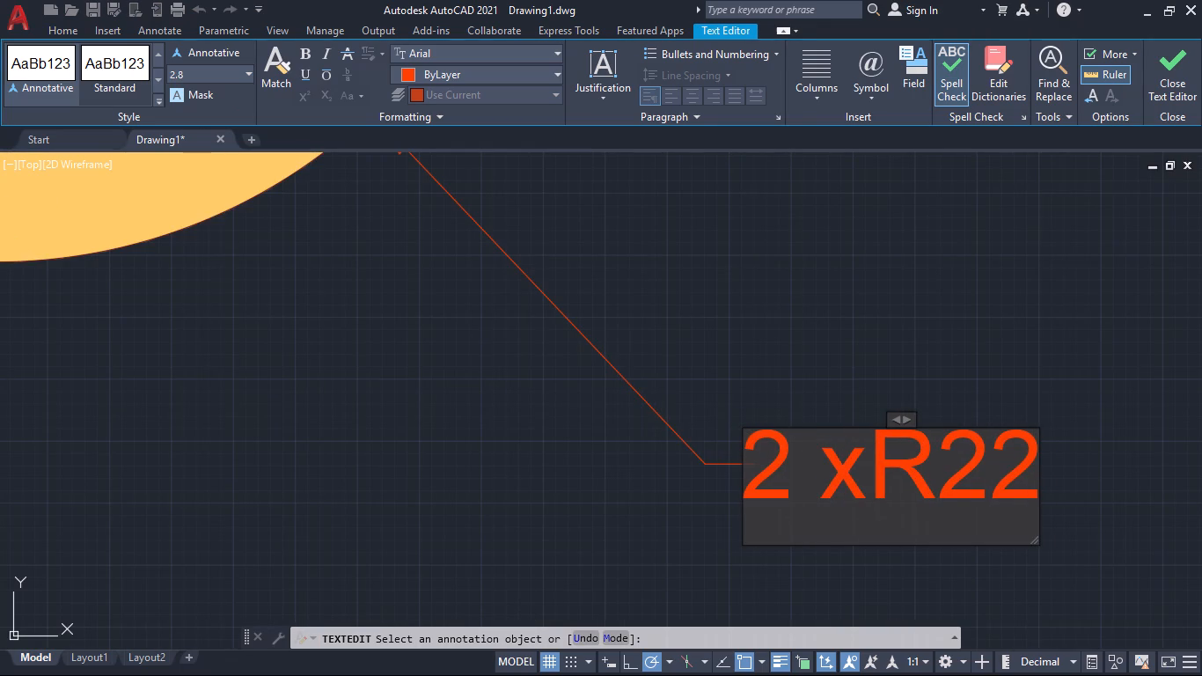
pyautogui.press('Delete')
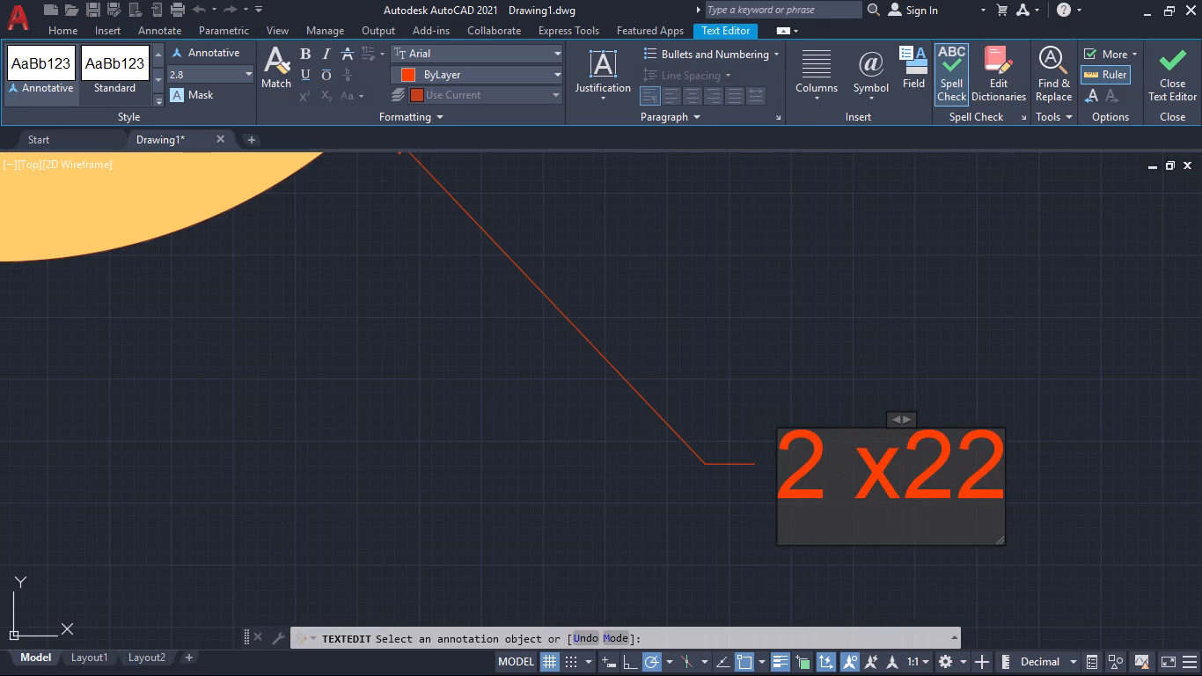
pyautogui.press('Delete')
pyautogui.press('Delete')
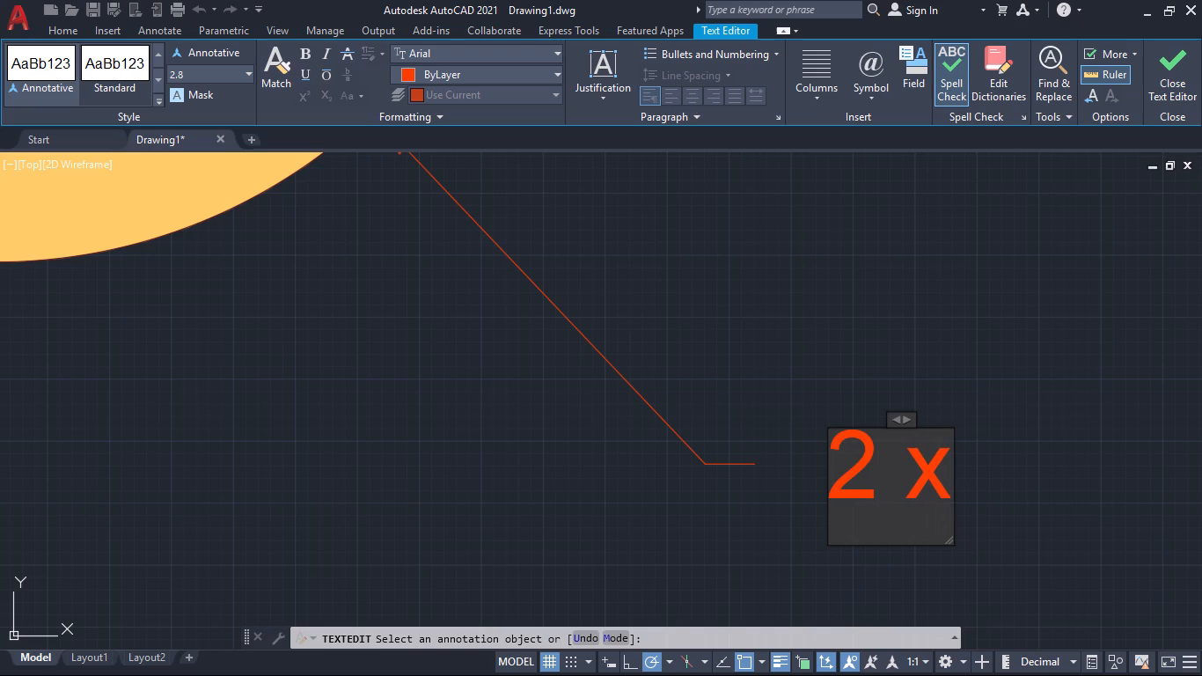
pyautogui.press('BackSpace')
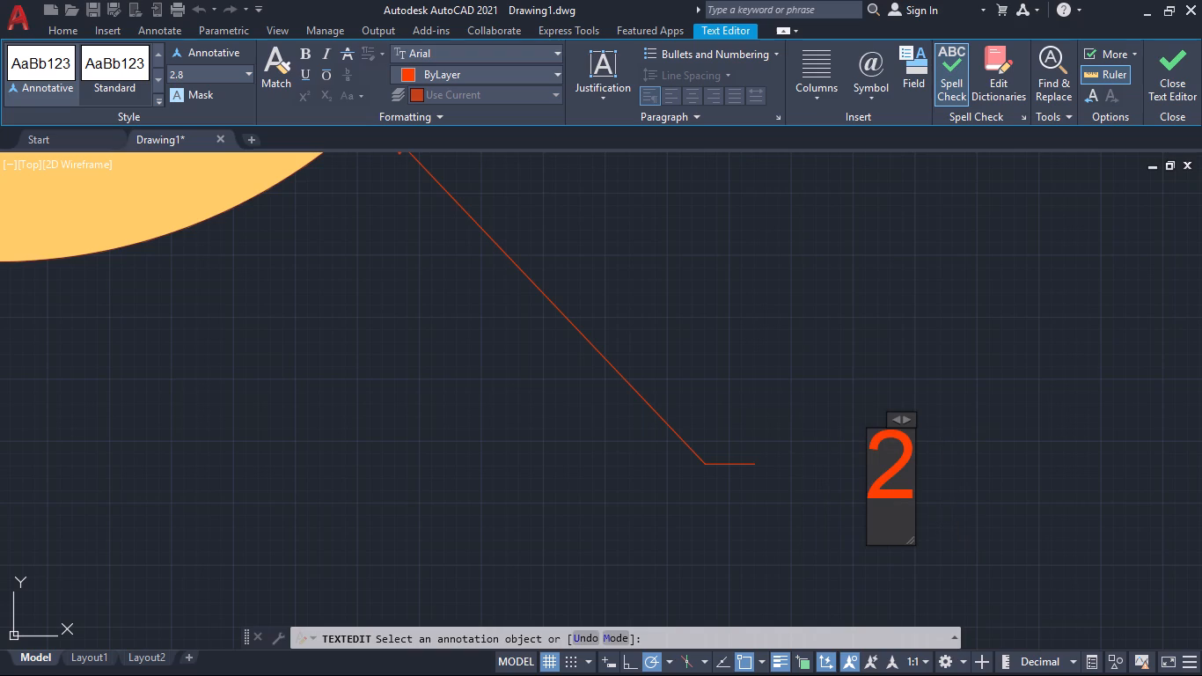
pyautogui.press('space')
pyautogui.write('X')
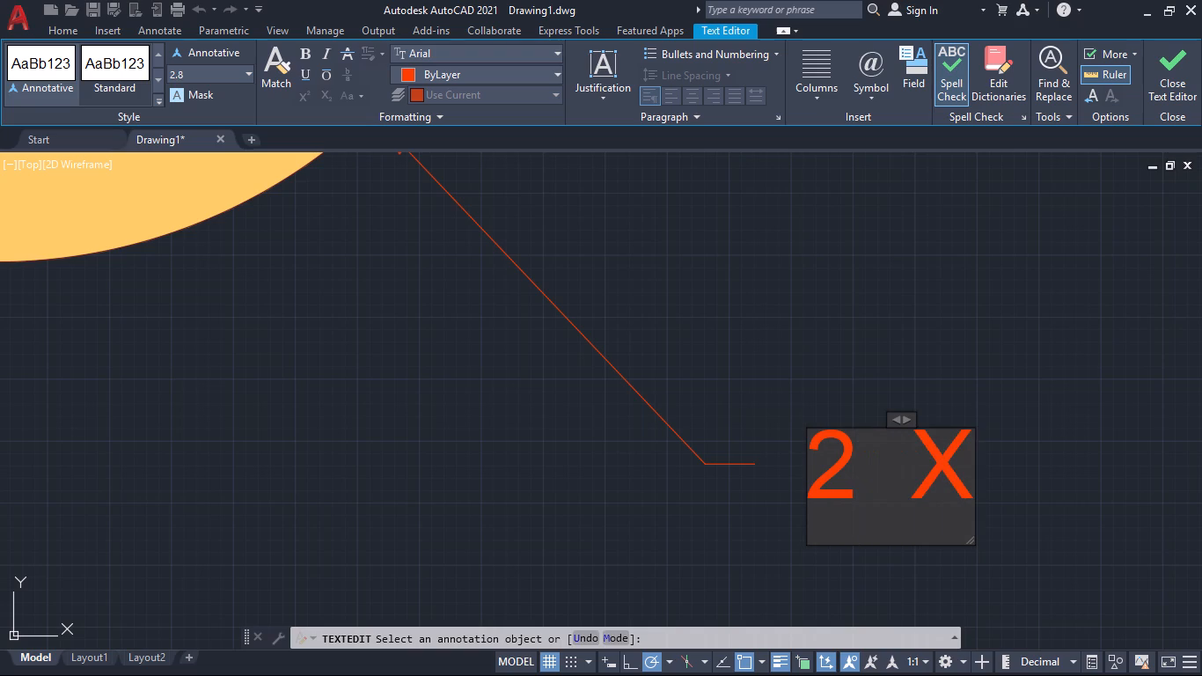
pyautogui.press('BackSpace')
pyautogui.press('BackSpace')
pyautogui.hotkey('shift', 'x')
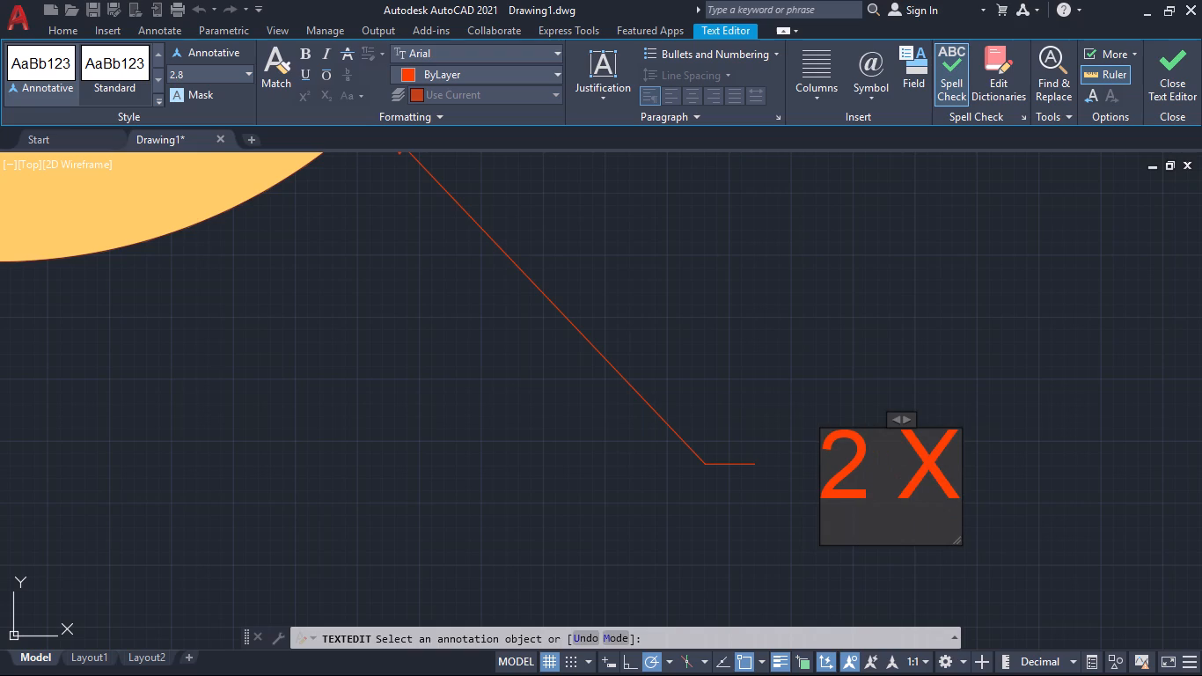
pyautogui.press('Left')
pyautogui.press('BackSpace')
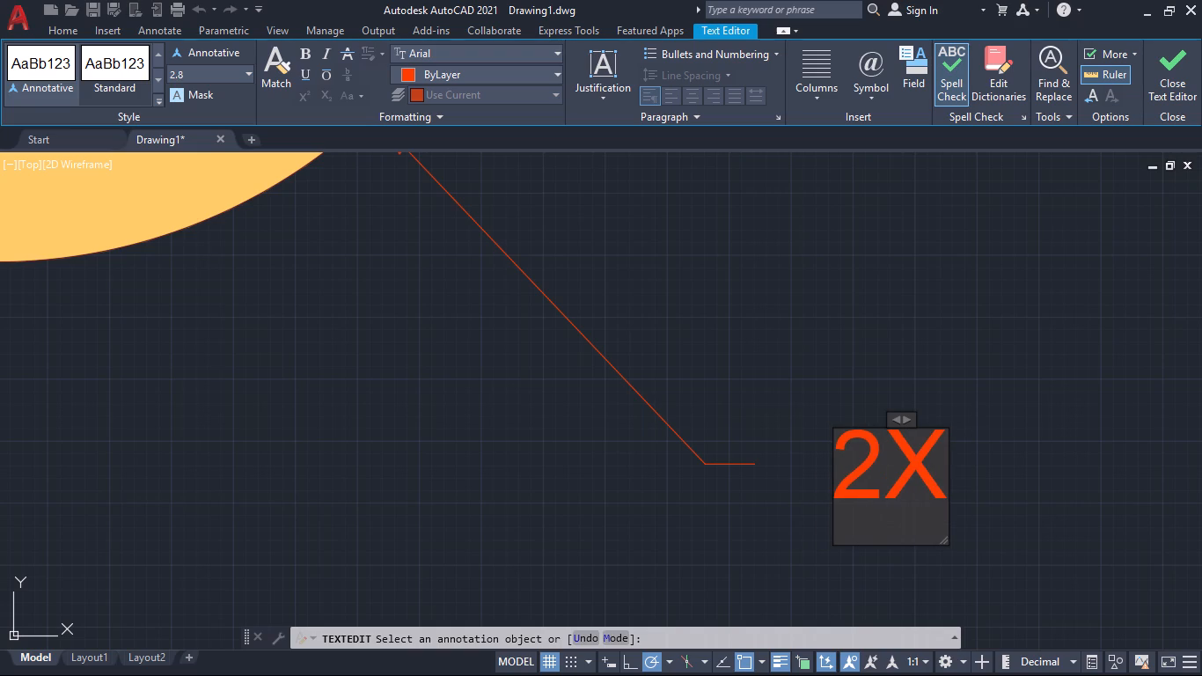
pyautogui.press('Right')
pyautogui.press('space')
pyautogui.write('r')
pyautogui.press('BackSpace')
pyautogui.hotkey('shift', 'r')
pyautogui.write('22')
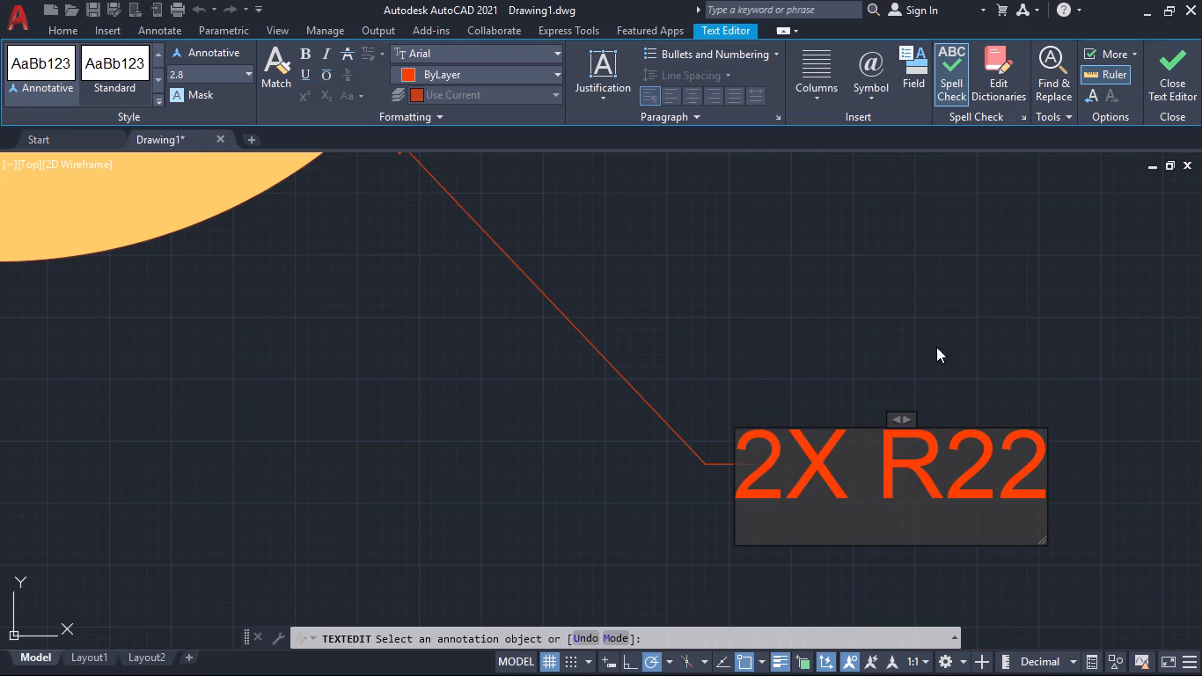
pyautogui.click(993, 318)
# Look over the dimensioned link as a whole, examining the 2X R22 text and the area around the Tangent Line note.
pyautogui.scroll(-3, 1022, 338)
pyautogui.scroll(-1, 1018, 443)
pyautogui.moveTo(1016, 446); pyautogui.dragTo(912, 498, button='middle')
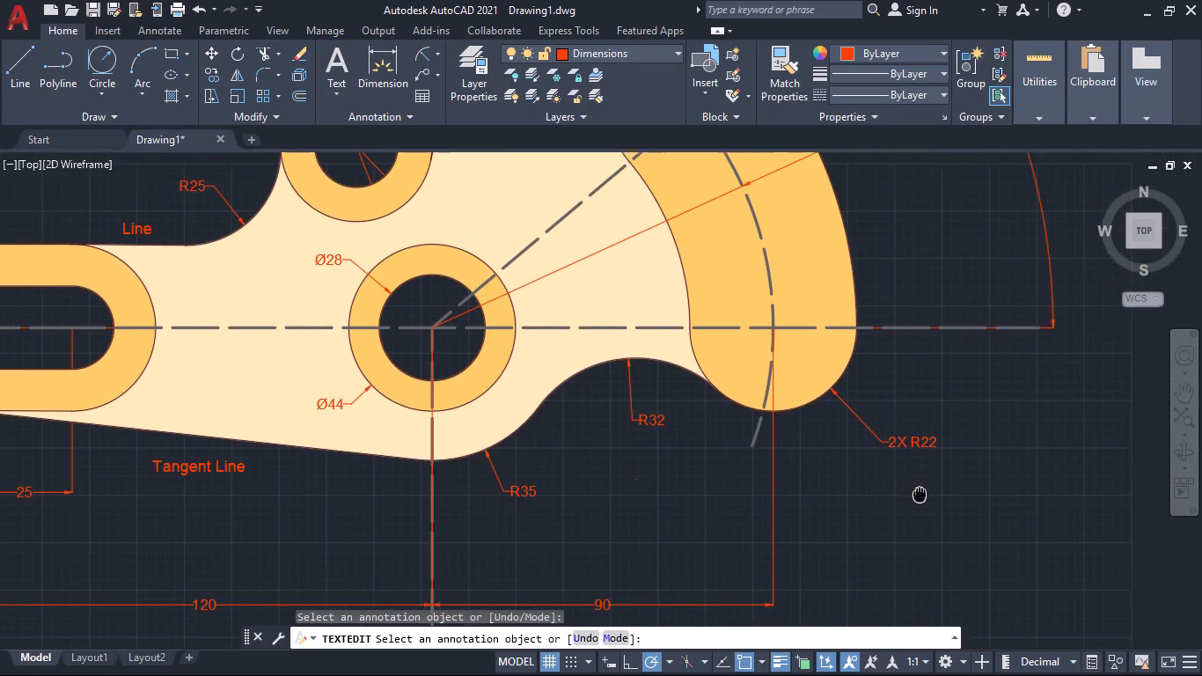
pyautogui.scroll(-1, 921, 489)
pyautogui.moveTo(902, 523); pyautogui.dragTo(936, 481, button='middle')
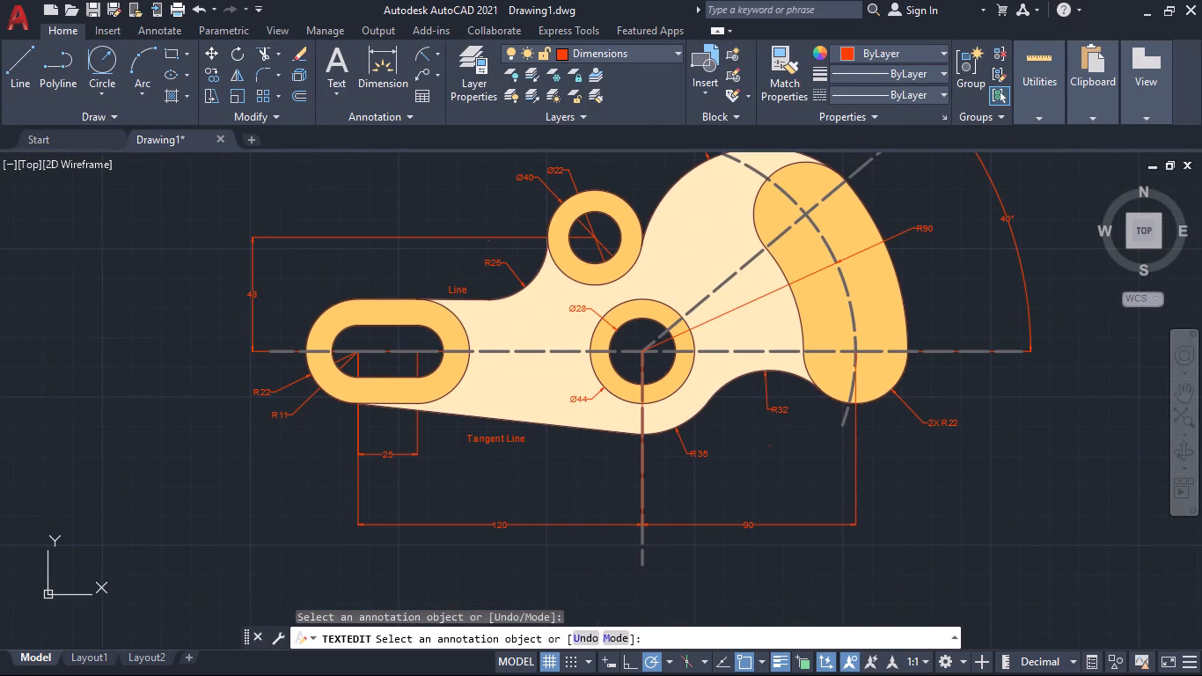
pyautogui.moveTo(981, 499); pyautogui.dragTo(1002, 499, button='middle')
pyautogui.scroll(2, 519, 465)
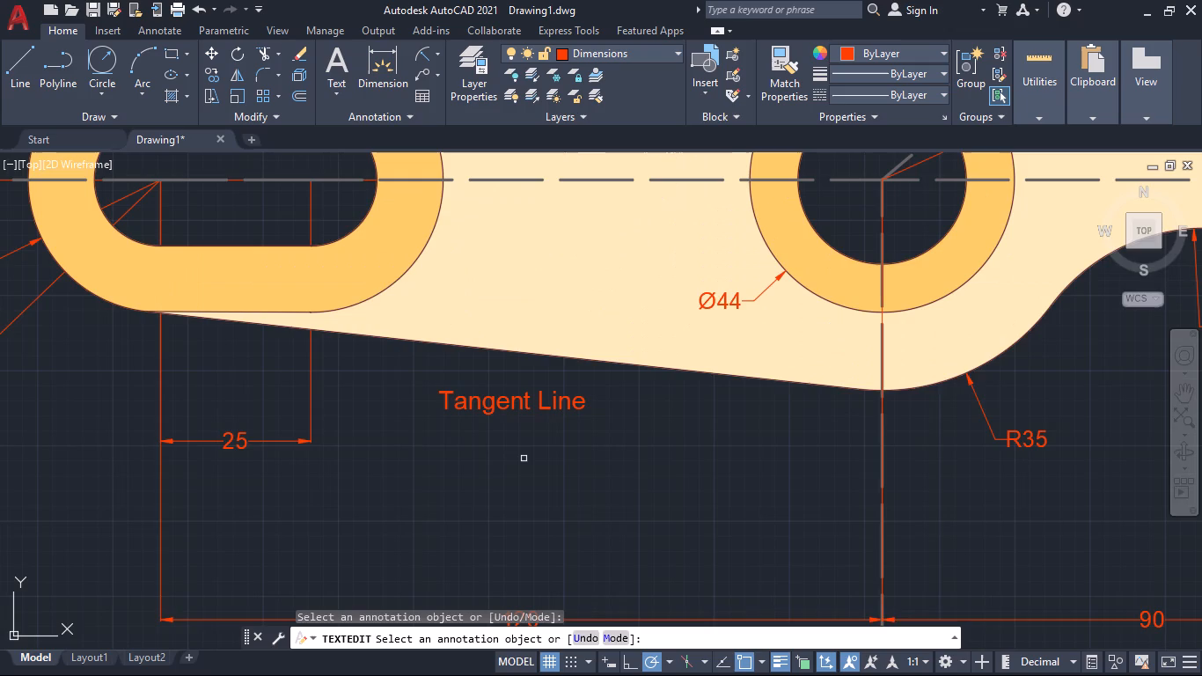
pyautogui.moveTo(524, 457); pyautogui.dragTo(591, 499, button='middle')
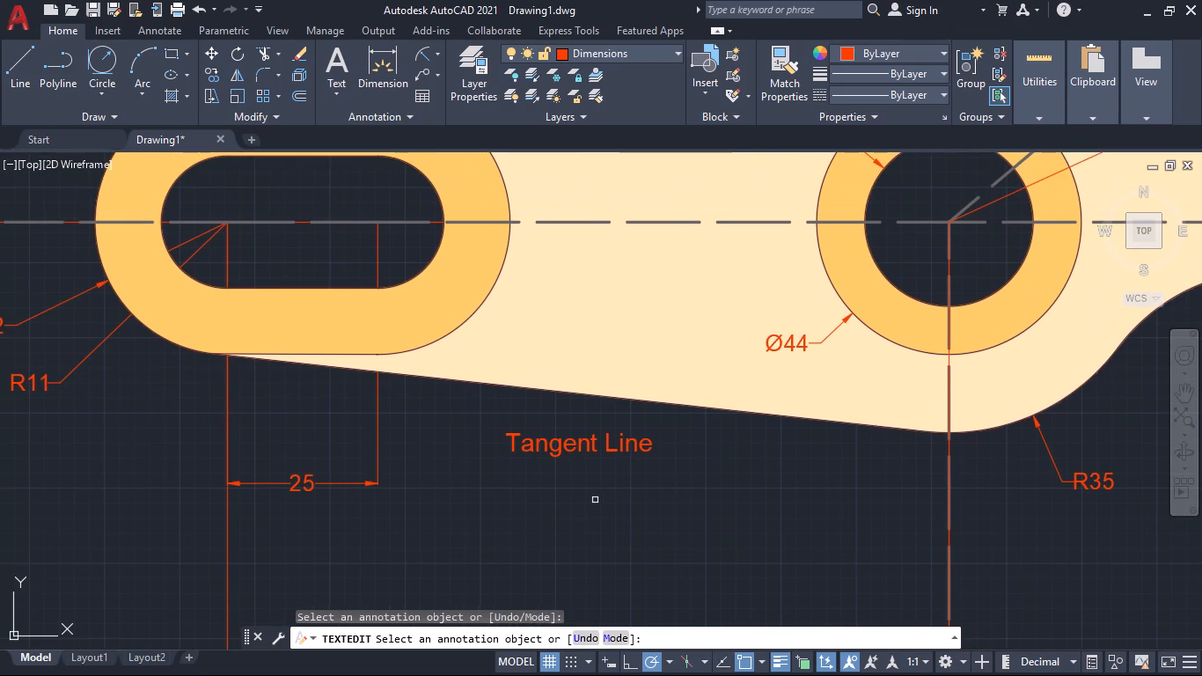
pyautogui.scroll(-2, 596, 500)
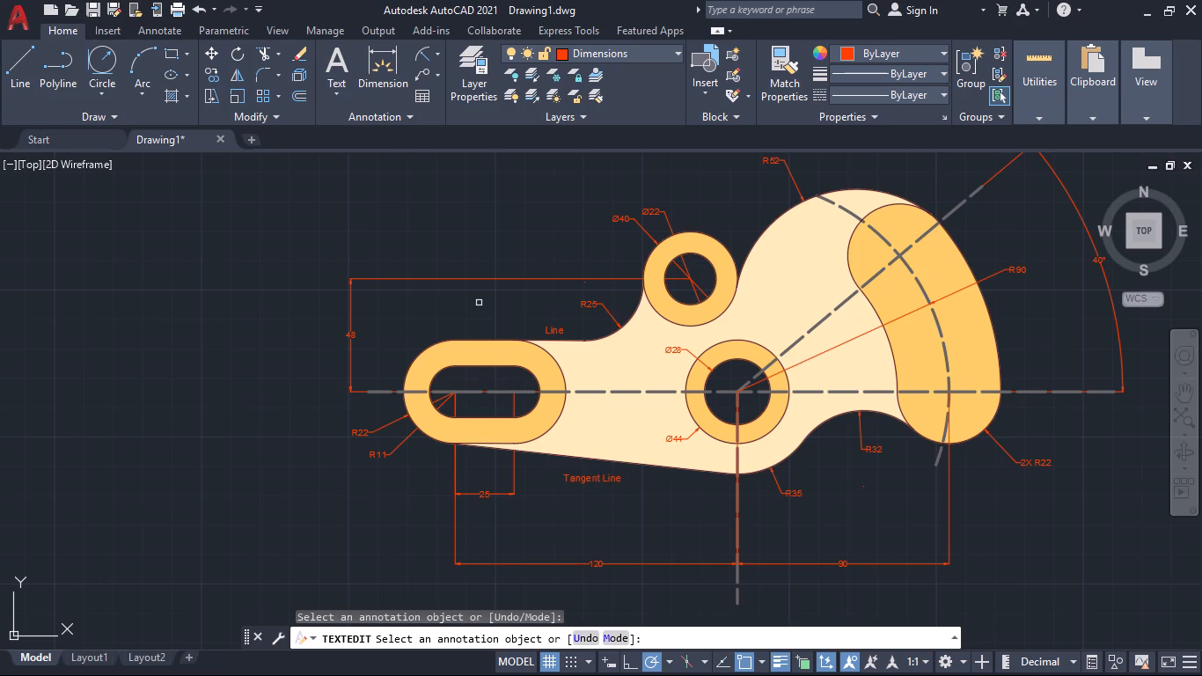
pyautogui.moveTo(479, 302); pyautogui.dragTo(472, 277, button='middle')
# Add a 100 mm horizontal dimension from the slot's left arc centre towards the upper boss, with its line level with that boss's centre.
pyautogui.click(381, 66)
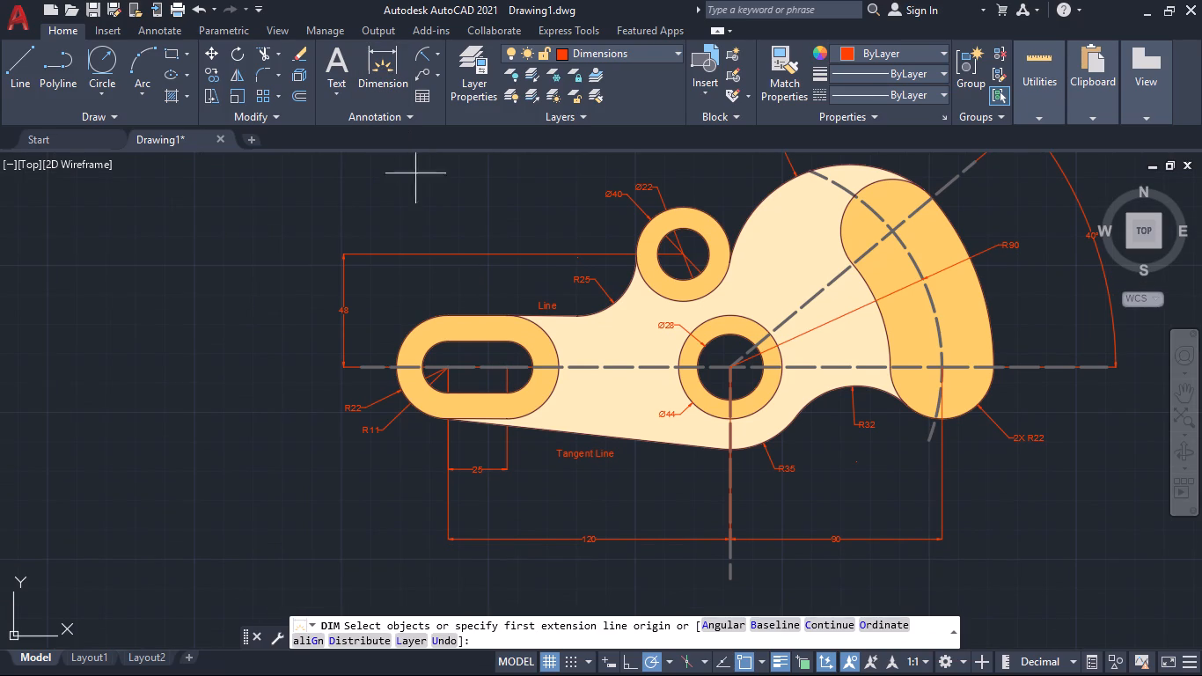
pyautogui.scroll(1, 442, 241)
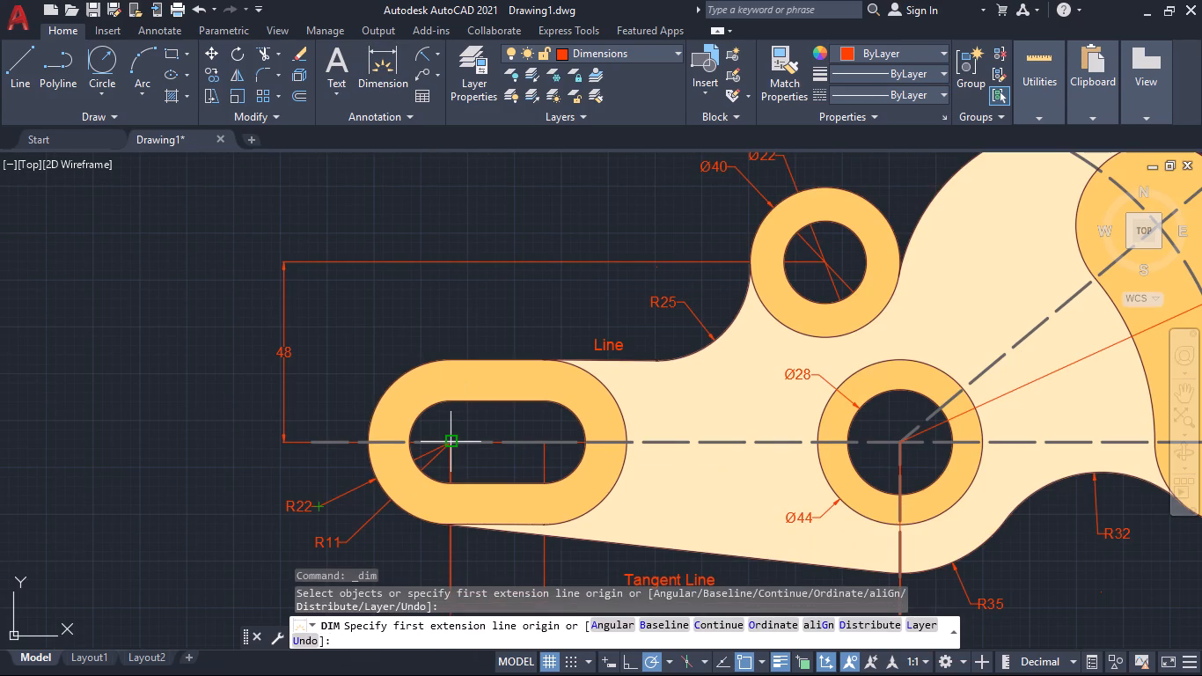
pyautogui.click(824, 261)
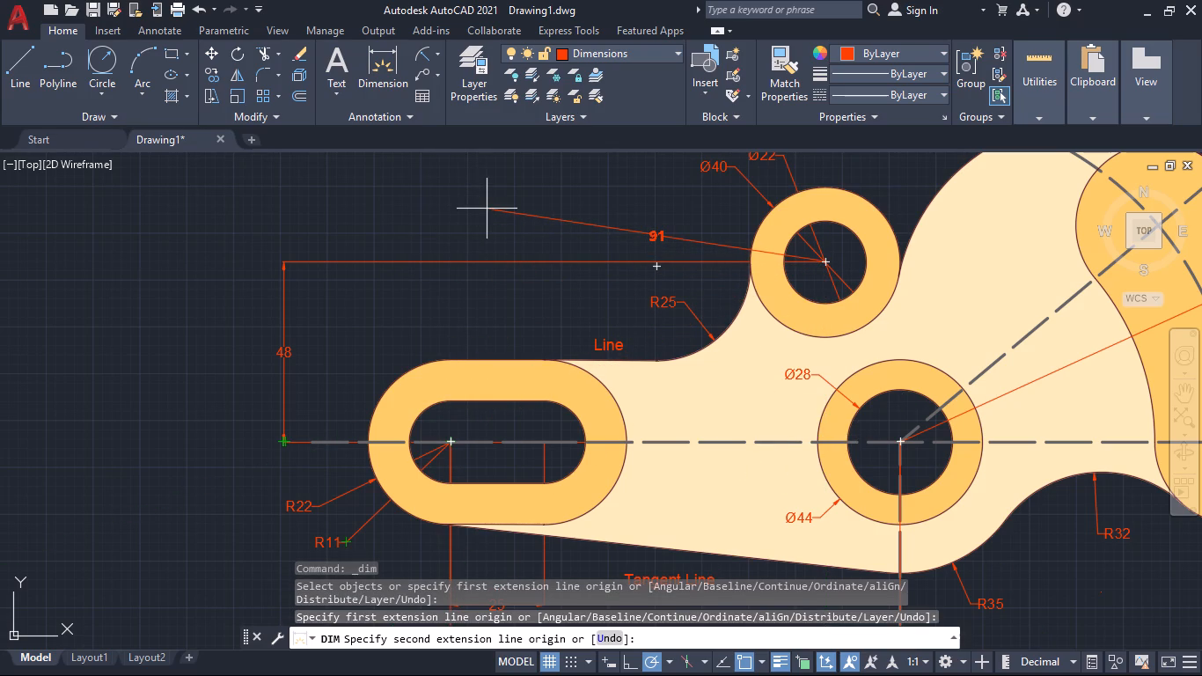
pyautogui.hotkey('ctrl', 'z')
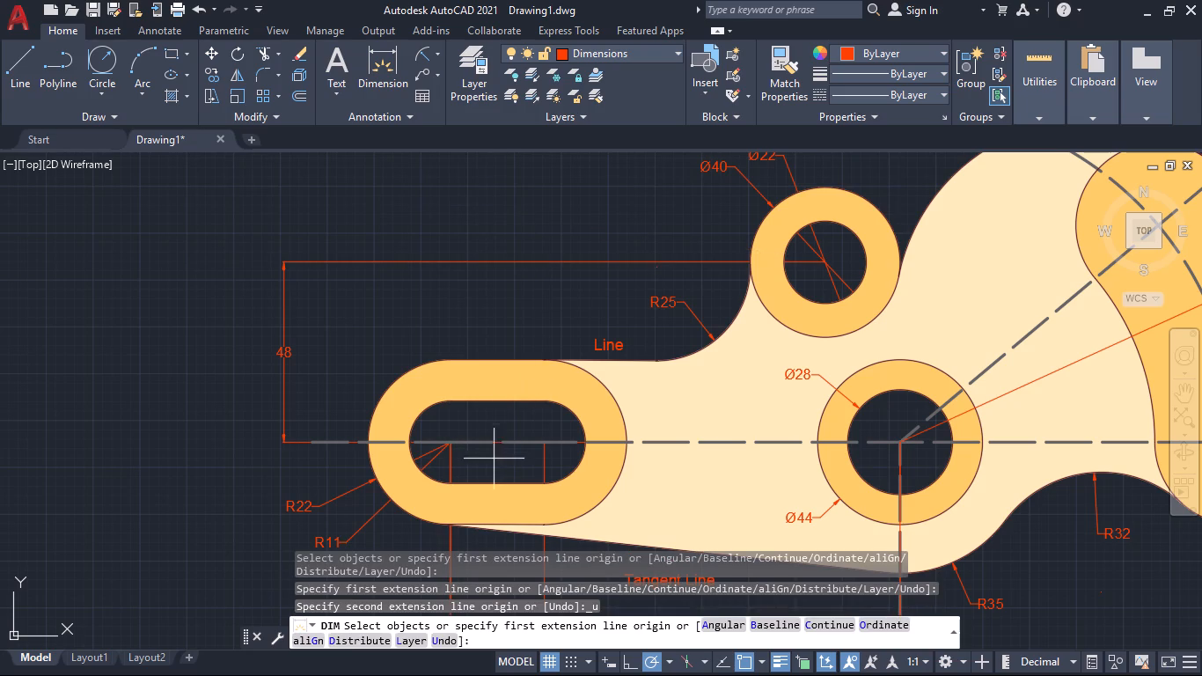
pyautogui.click(451, 441)
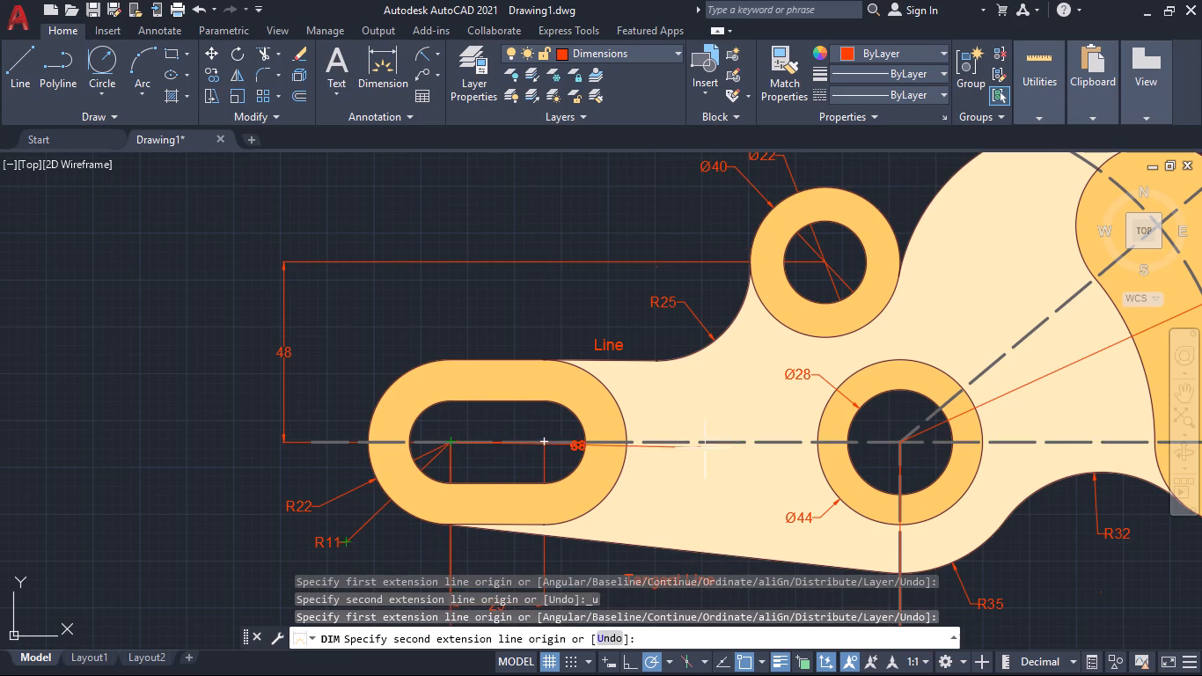
pyautogui.write('100')
pyautogui.press('Return')
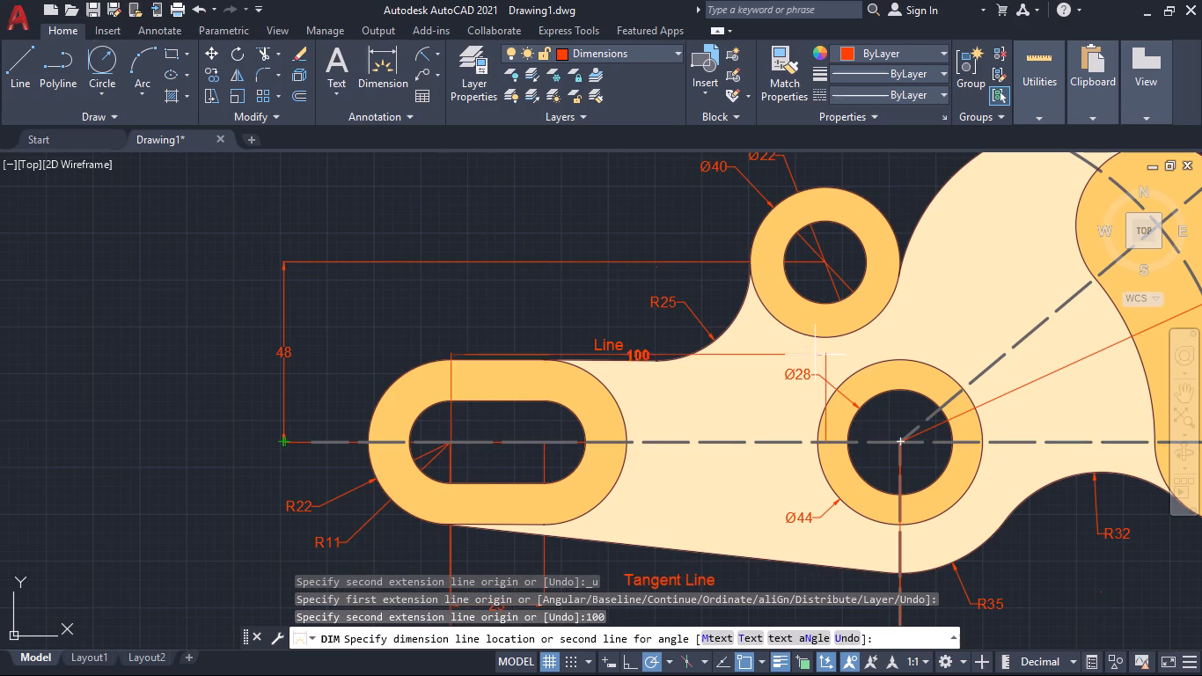
pyautogui.click(828, 260)
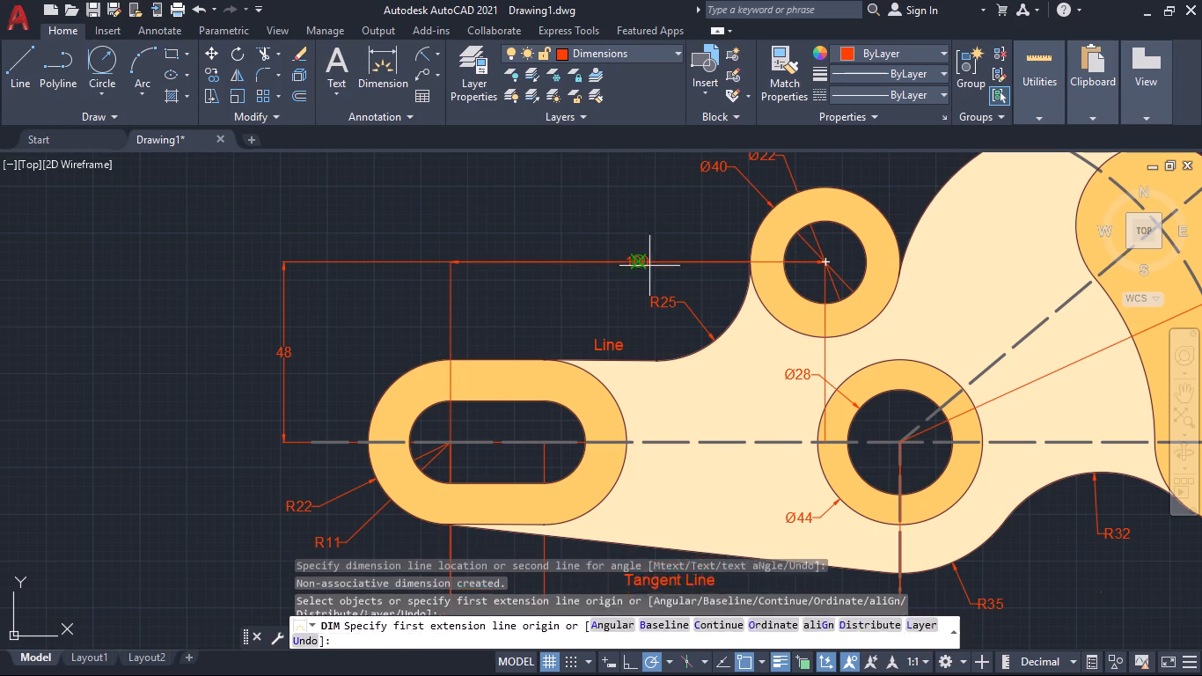
# Move the 100 mm horizontal dimension's line up about 38 mm so it sits above the upper boss.
pyautogui.press('Escape')
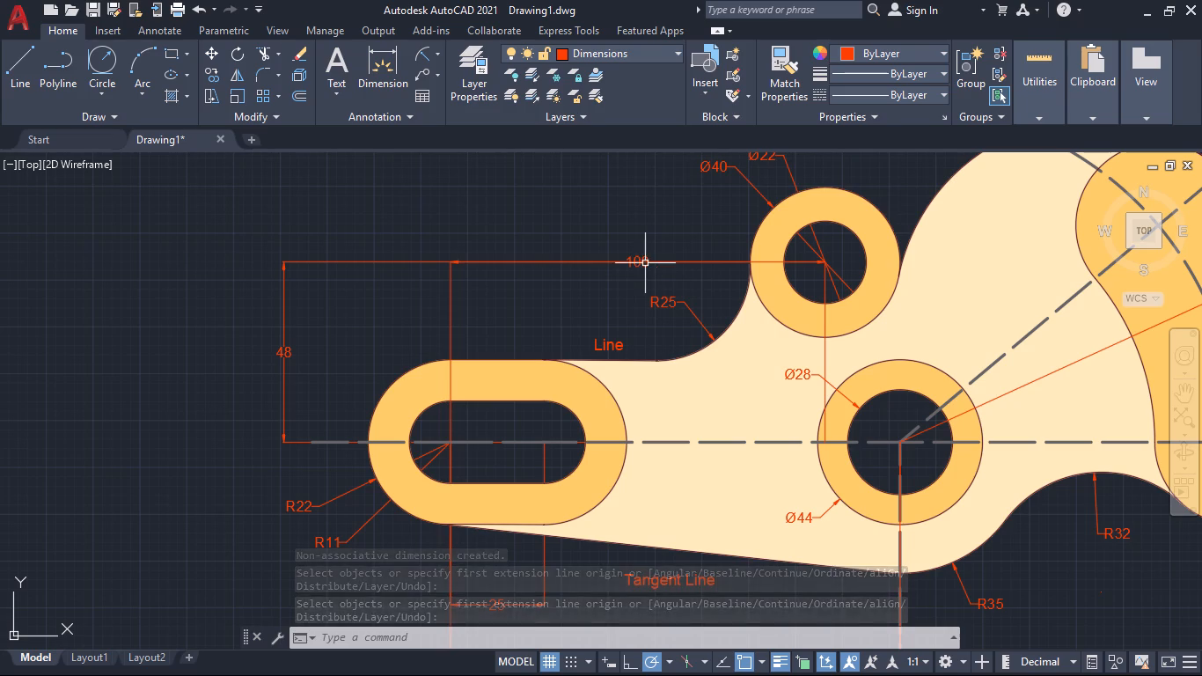
pyautogui.click(644, 261)
pyautogui.scroll(-2, 644, 231)
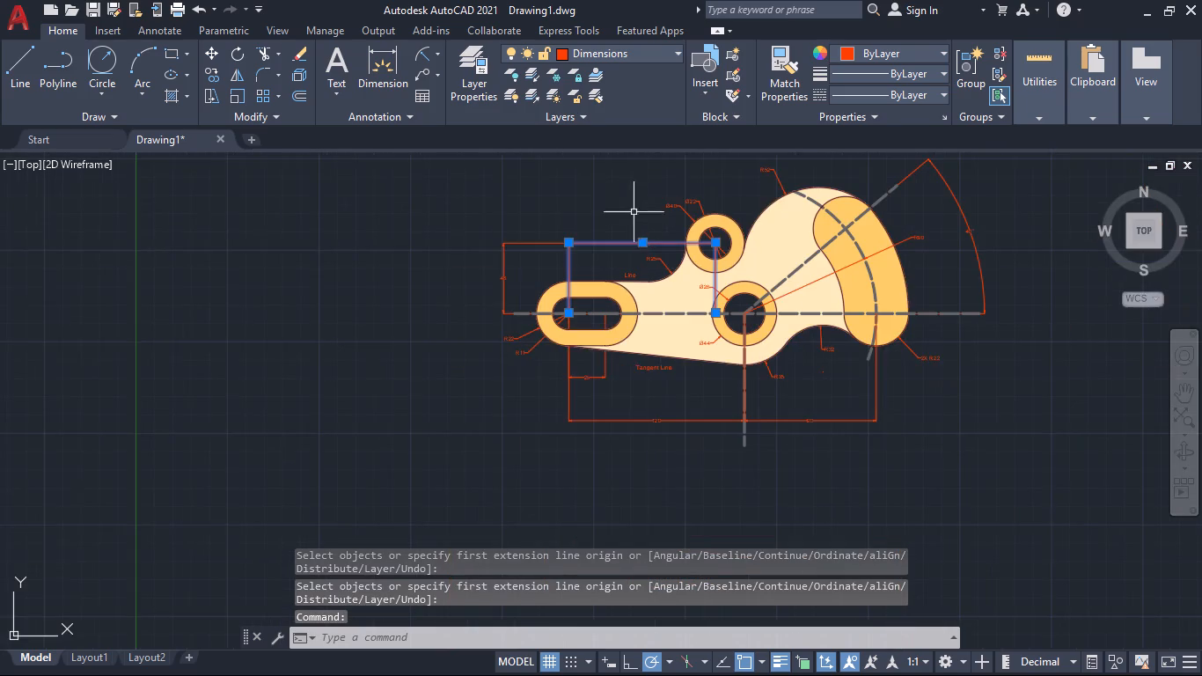
pyautogui.moveTo(630, 195); pyautogui.dragTo(605, 261, button='middle')
pyautogui.scroll(3, 614, 298)
pyautogui.click(627, 348)
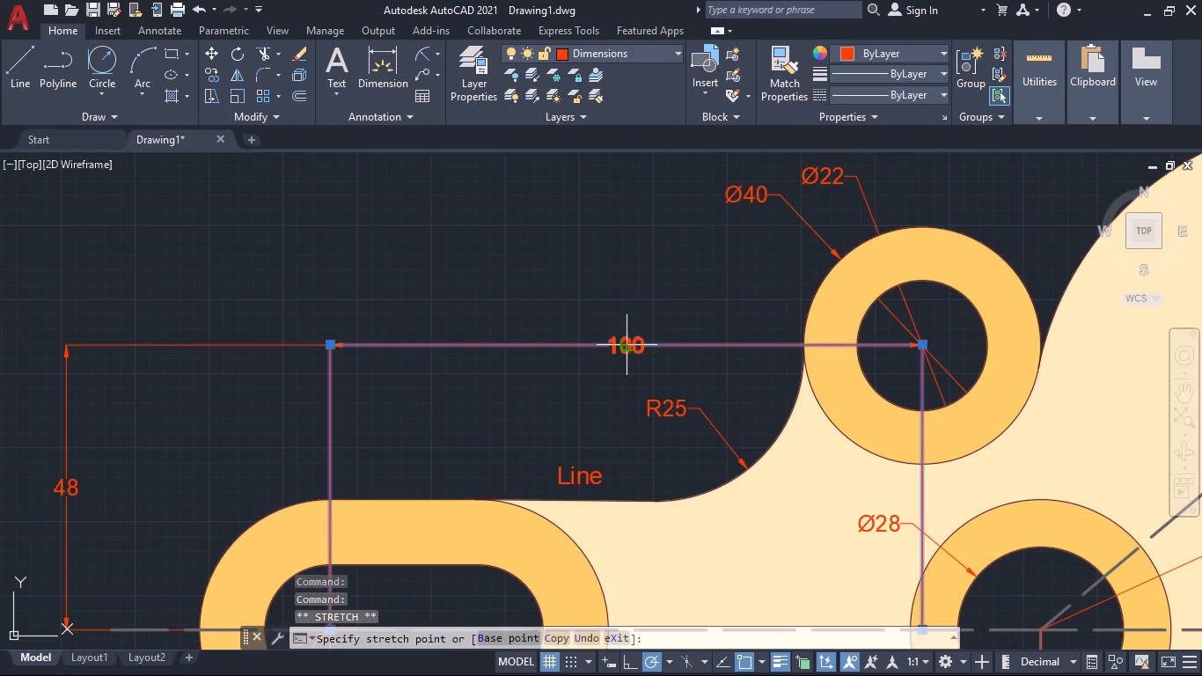
pyautogui.moveTo(633, 212); pyautogui.dragTo(616, 373, button='middle')
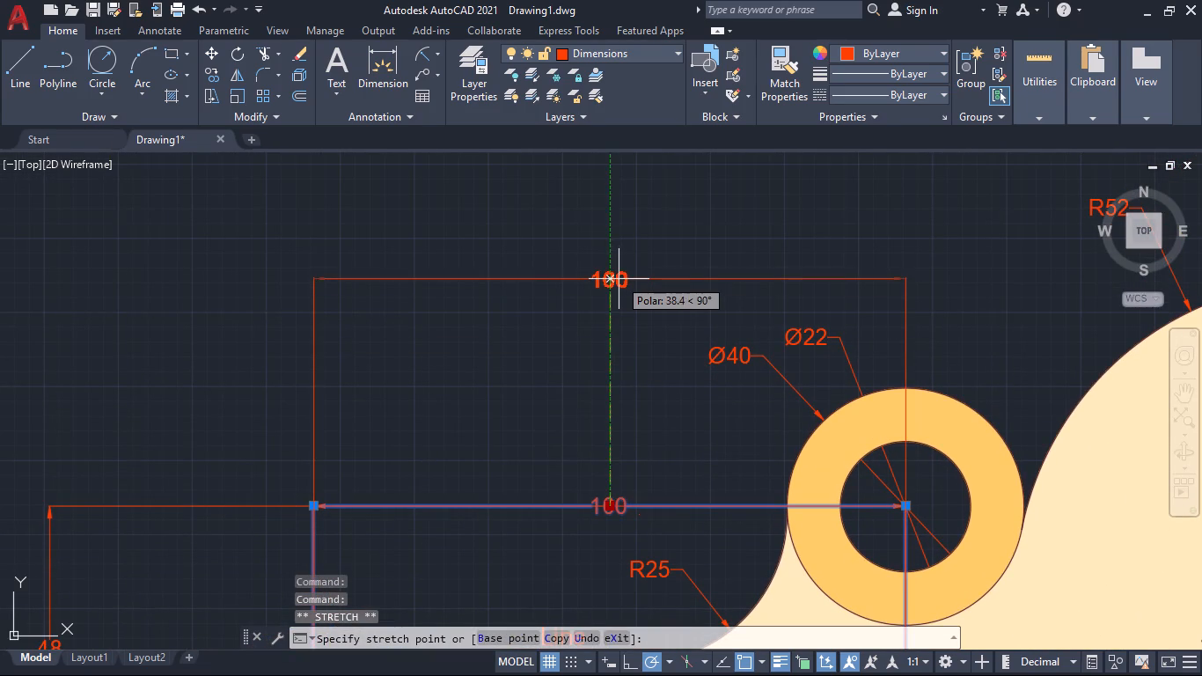
pyautogui.click(619, 283)
pyautogui.scroll(-2, 597, 342)
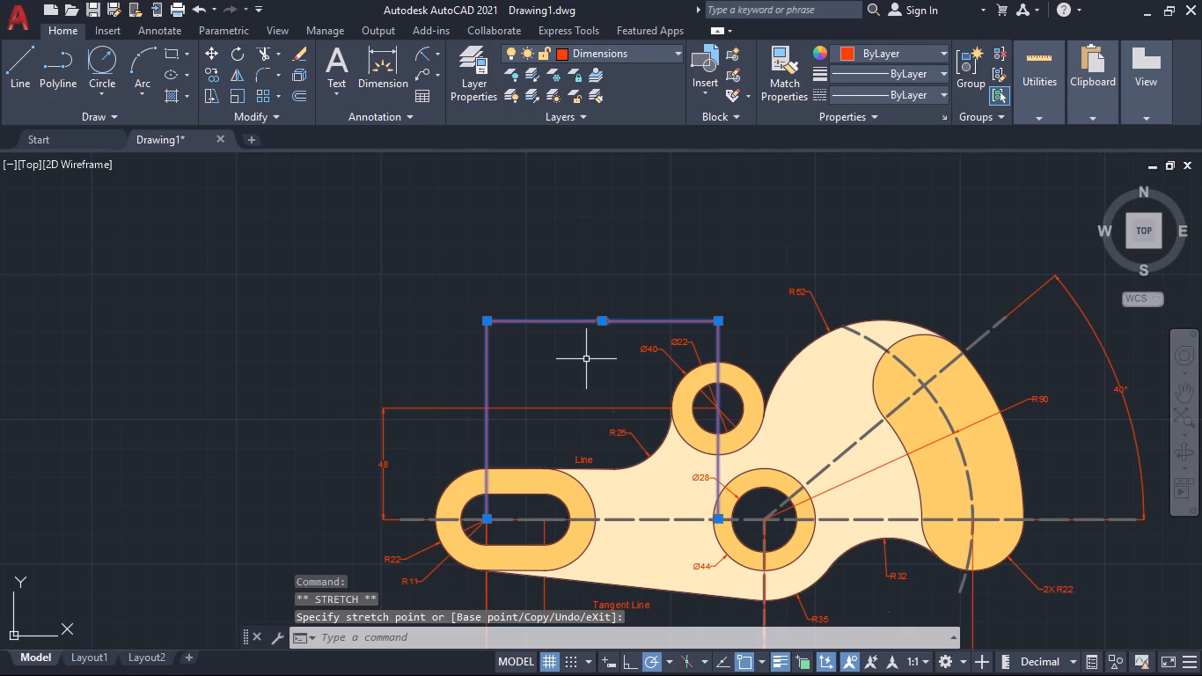
pyautogui.press('Escape')
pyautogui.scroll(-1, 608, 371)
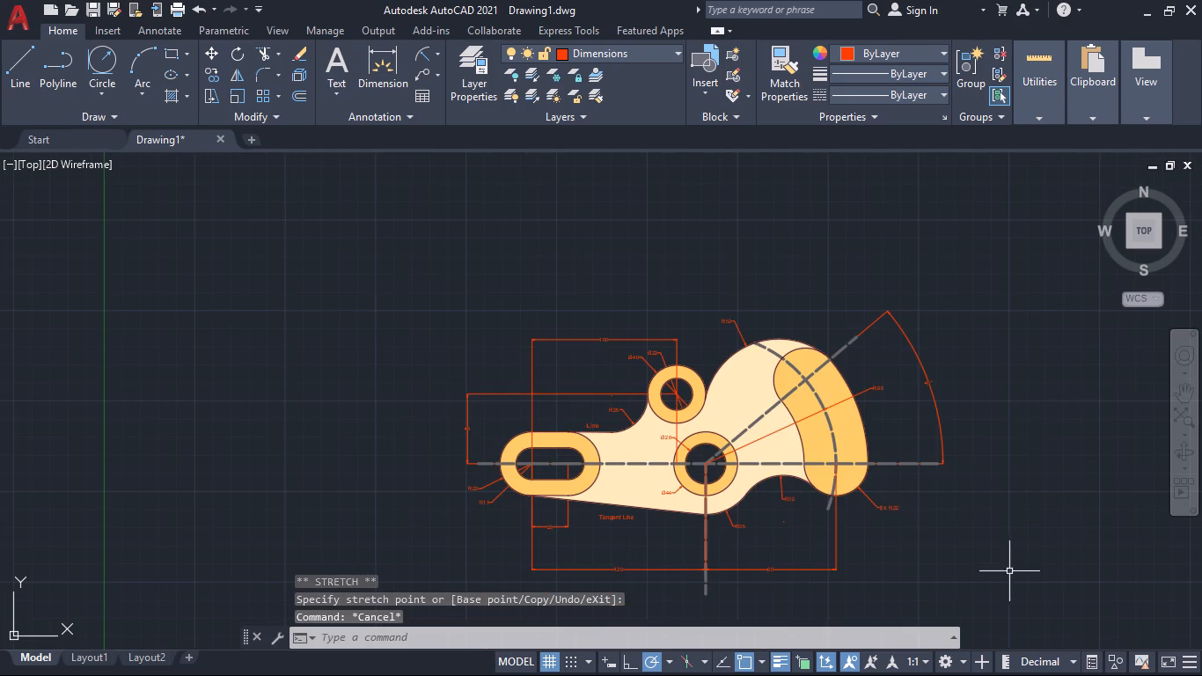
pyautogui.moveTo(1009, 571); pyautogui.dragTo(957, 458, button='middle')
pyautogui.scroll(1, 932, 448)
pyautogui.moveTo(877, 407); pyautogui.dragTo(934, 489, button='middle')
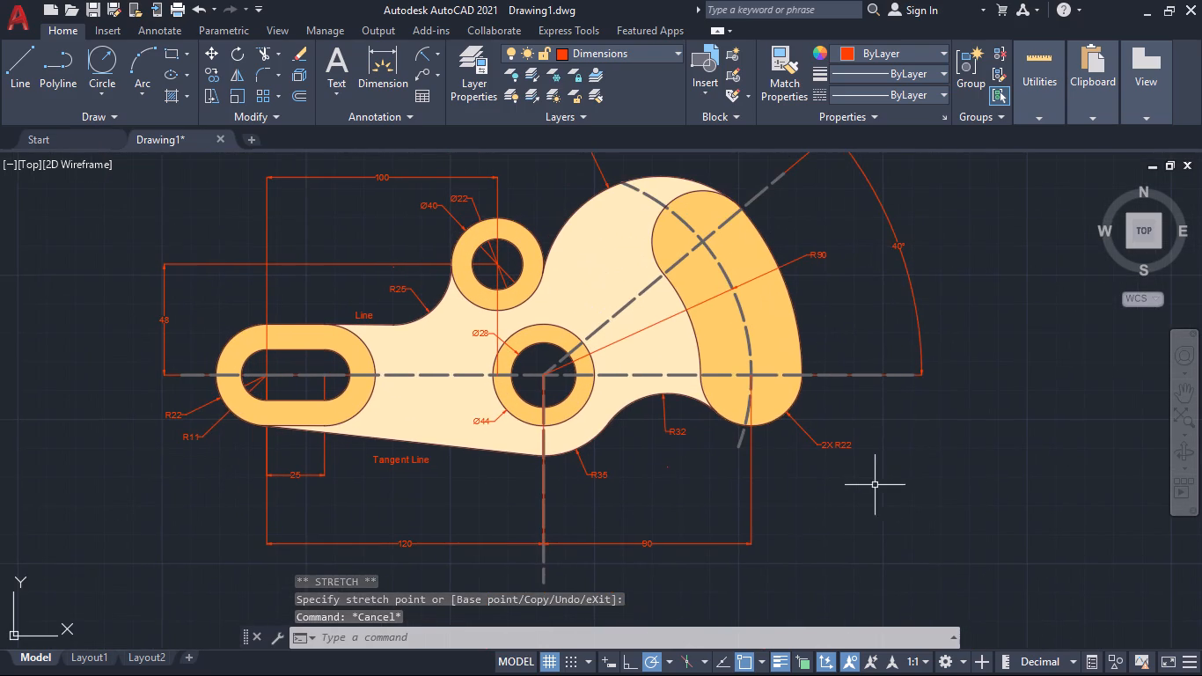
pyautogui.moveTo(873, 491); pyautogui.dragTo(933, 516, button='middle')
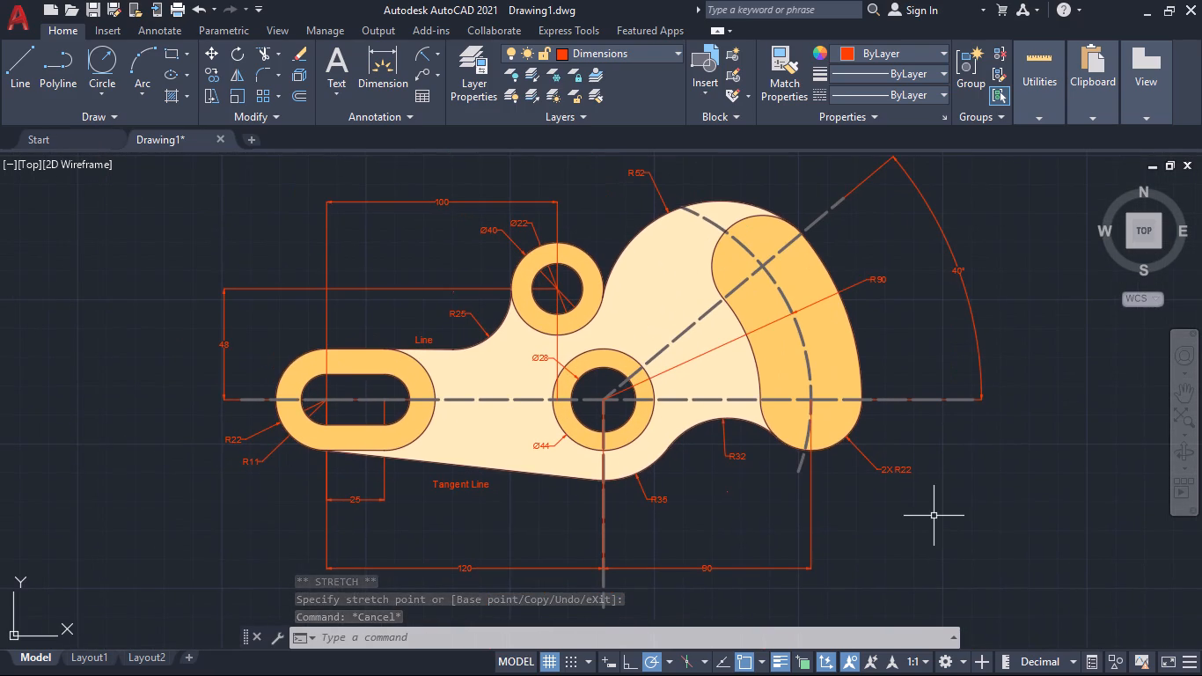
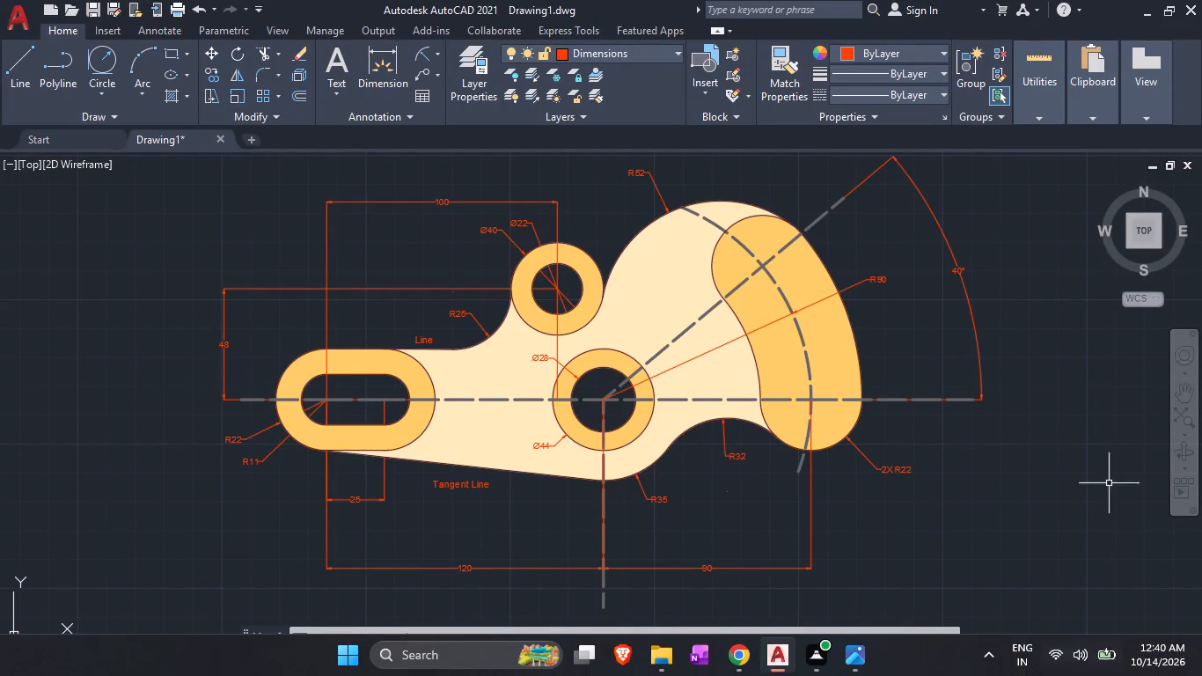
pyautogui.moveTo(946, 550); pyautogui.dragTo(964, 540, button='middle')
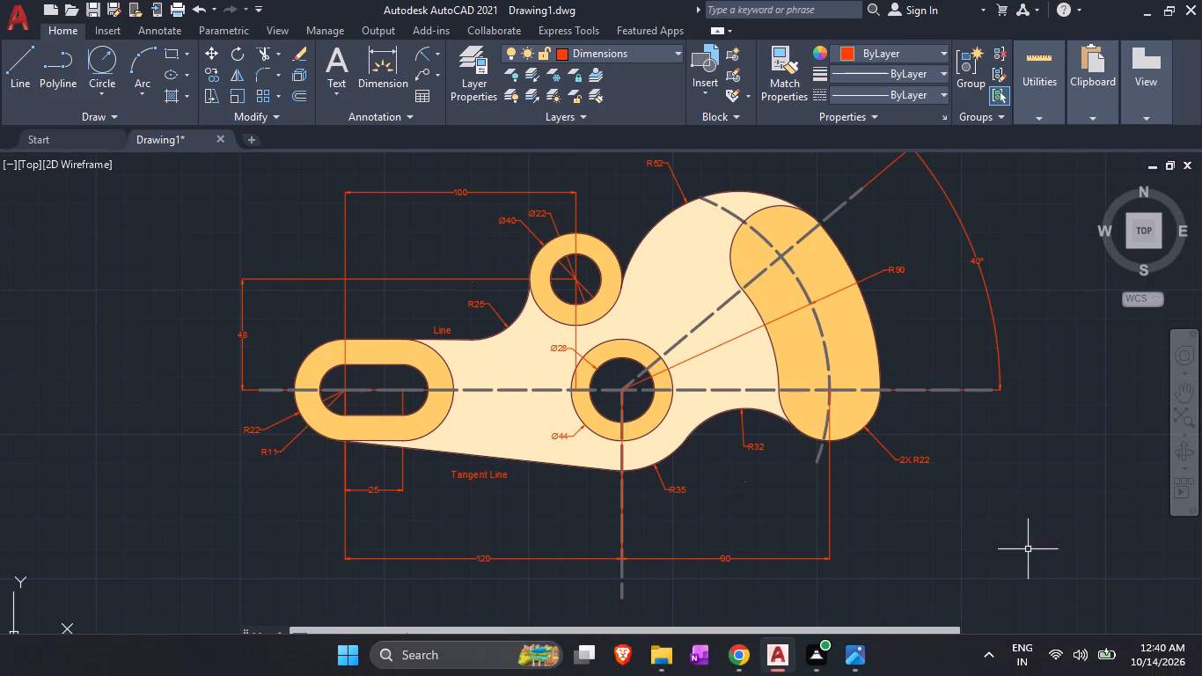
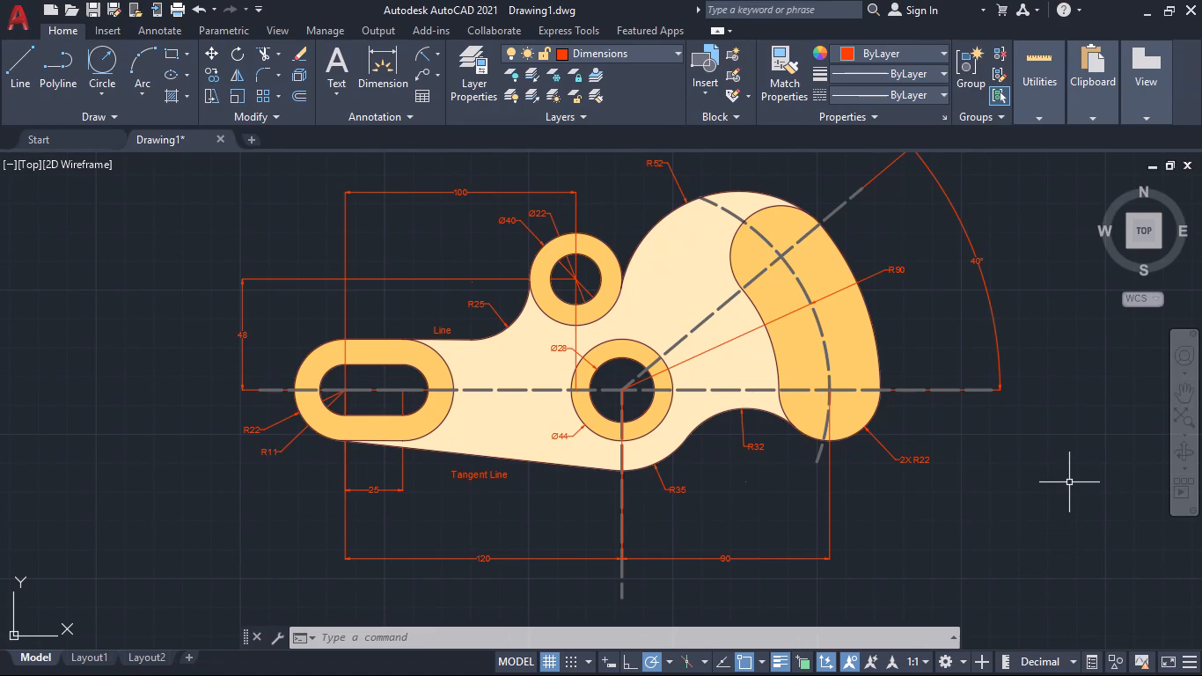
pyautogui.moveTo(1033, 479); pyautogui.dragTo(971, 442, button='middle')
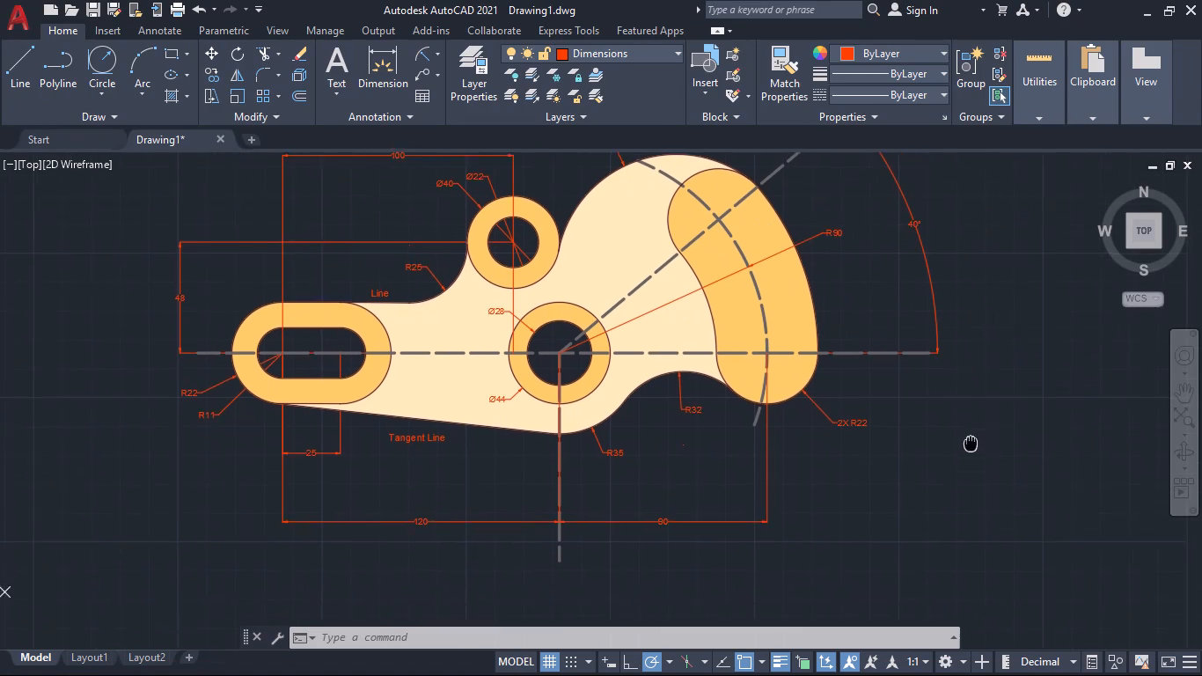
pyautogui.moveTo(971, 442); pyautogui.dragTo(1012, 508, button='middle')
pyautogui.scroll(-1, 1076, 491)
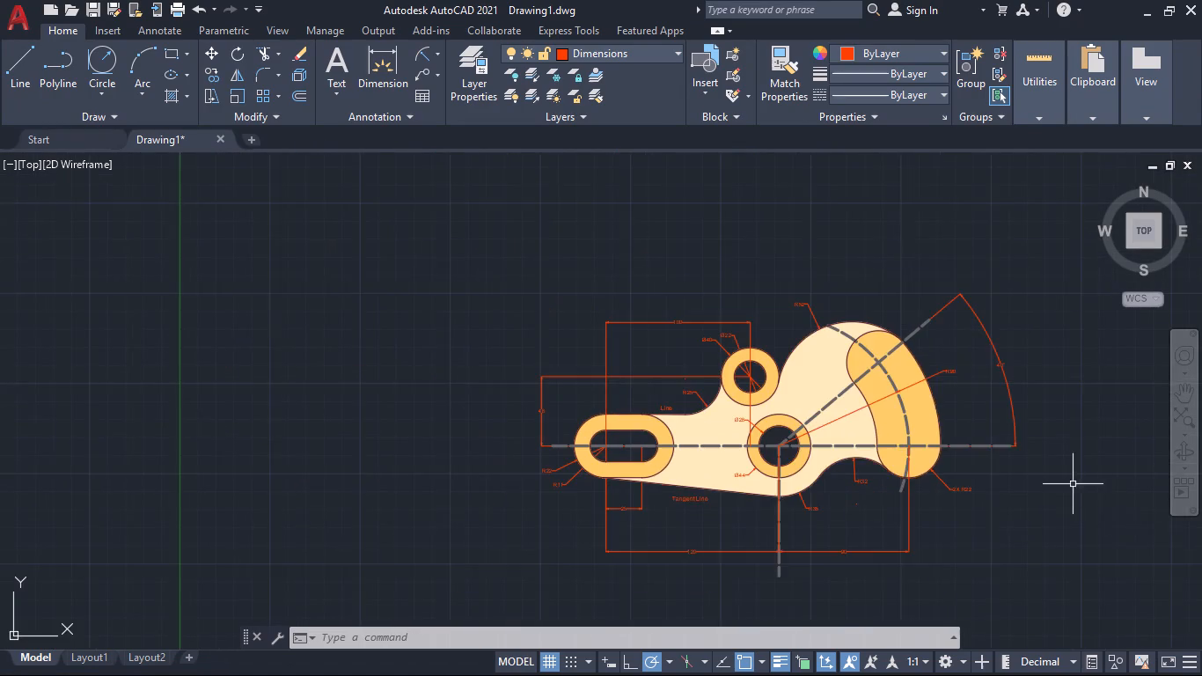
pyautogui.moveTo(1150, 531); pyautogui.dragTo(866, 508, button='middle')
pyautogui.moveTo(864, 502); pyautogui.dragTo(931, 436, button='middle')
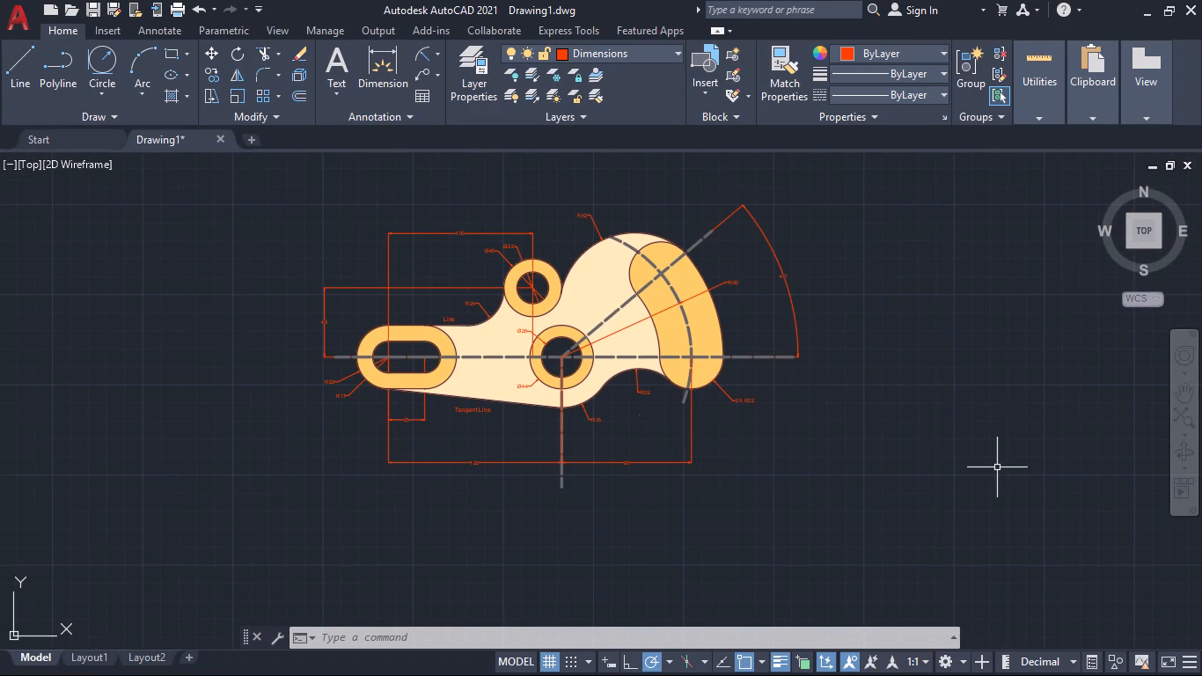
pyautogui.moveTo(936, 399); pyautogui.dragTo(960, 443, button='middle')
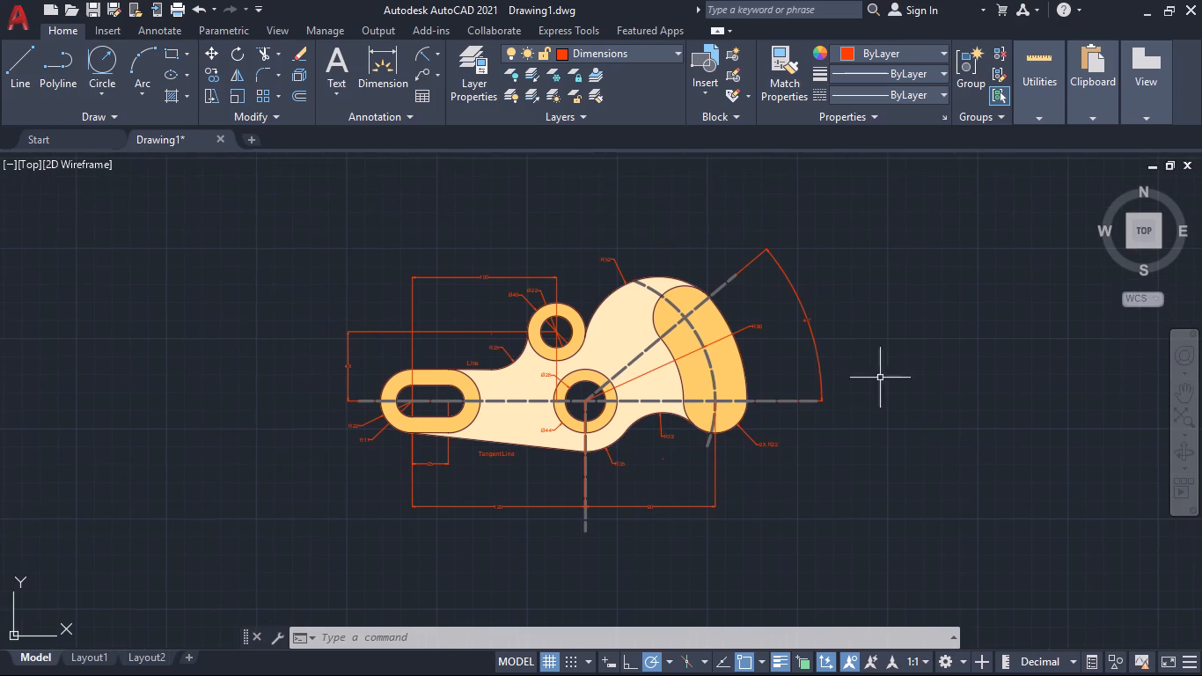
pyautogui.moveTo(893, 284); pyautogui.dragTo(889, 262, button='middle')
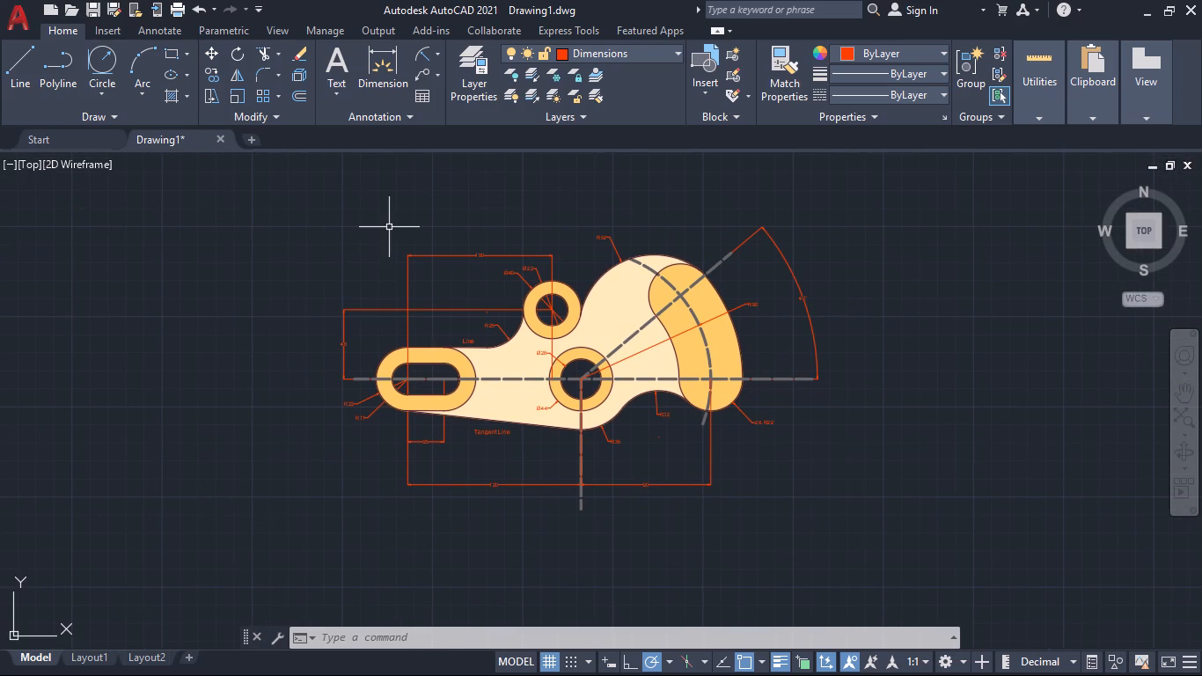
# Start saving the finished lever plate drawing, opening the Save Drawing As dialog.
pyautogui.hotkey('ctrl', 's')
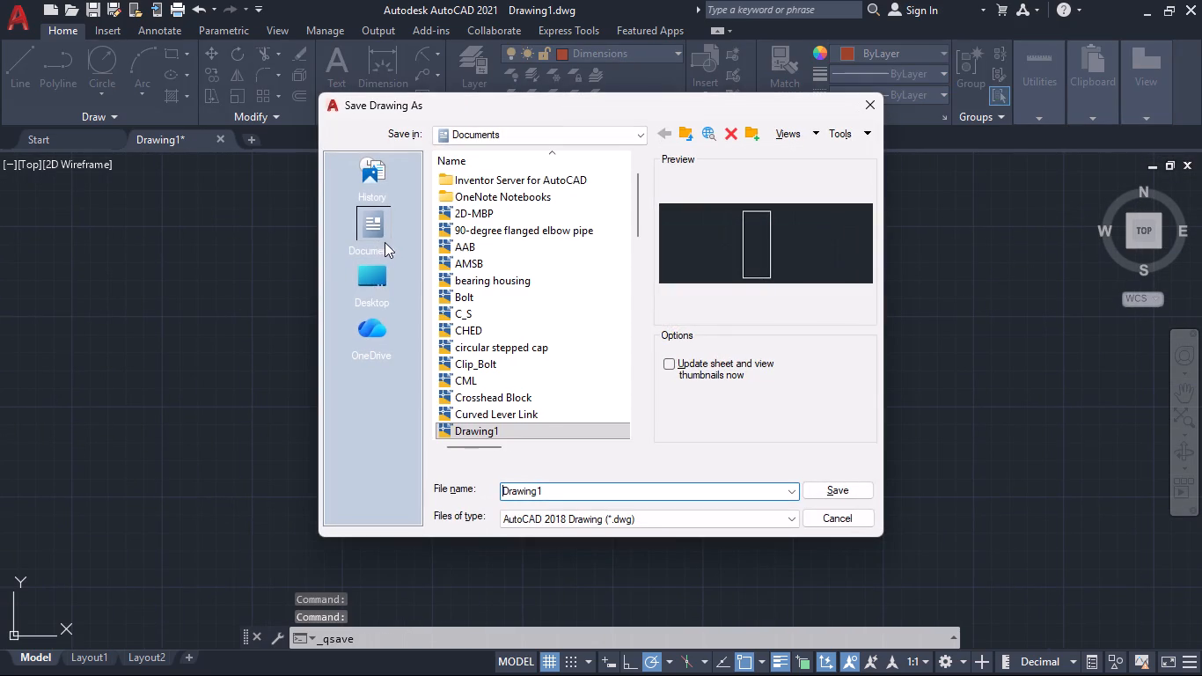
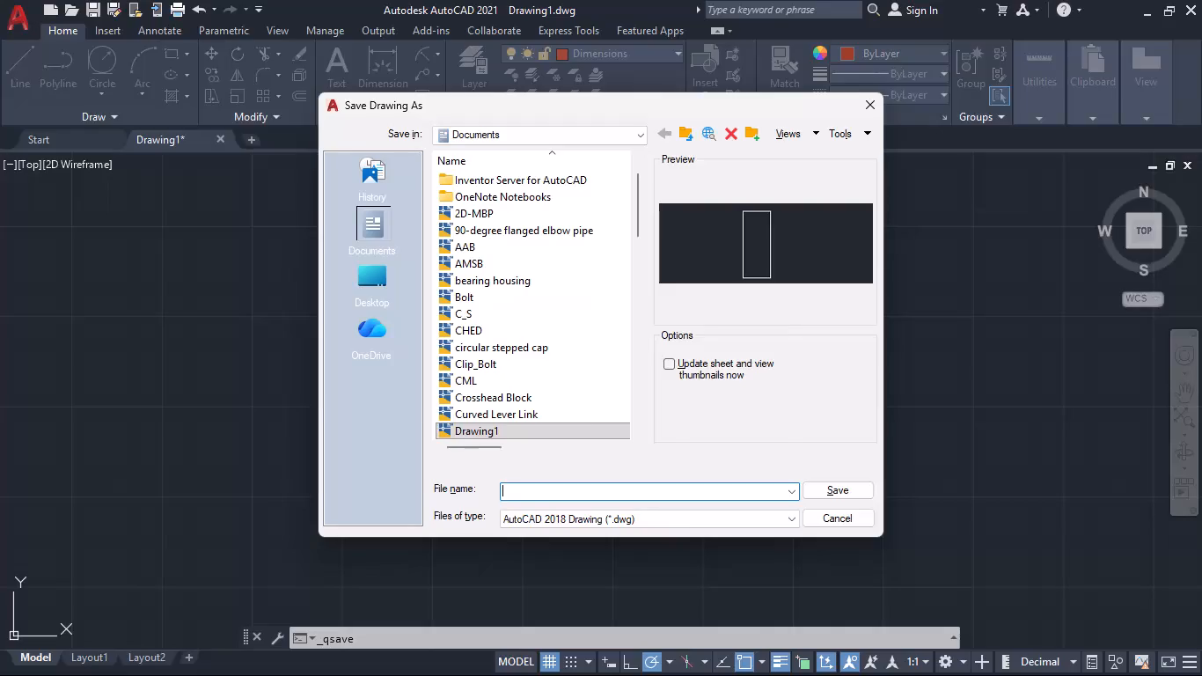
# Save the drawing in the Documents folder under the file name MLCB.
pyautogui.write('Ml')
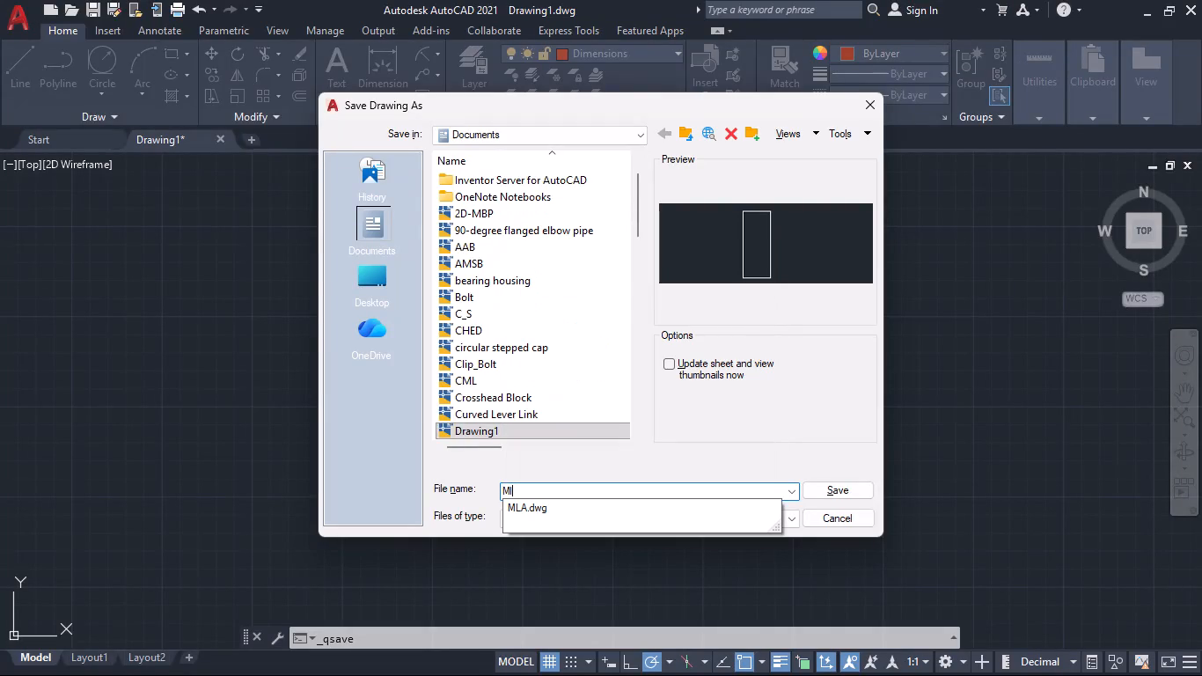
pyautogui.press('BackSpace')
pyautogui.hotkey('shift', 'l')
pyautogui.write('CB')
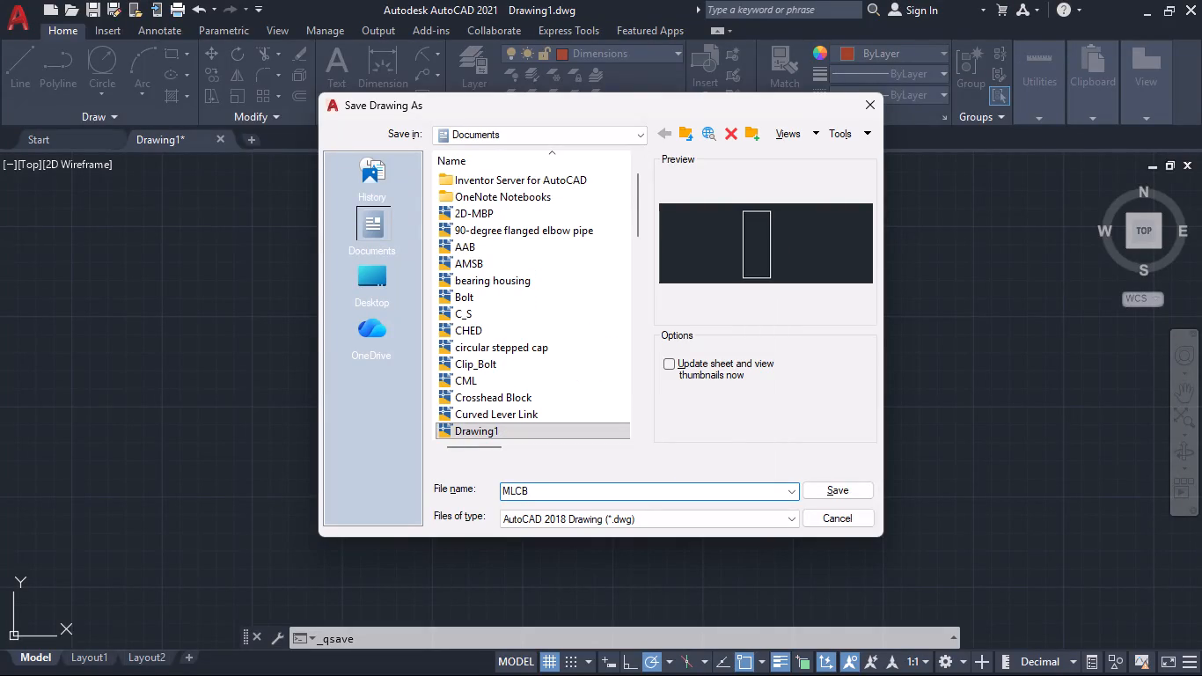
pyautogui.click(832, 486)
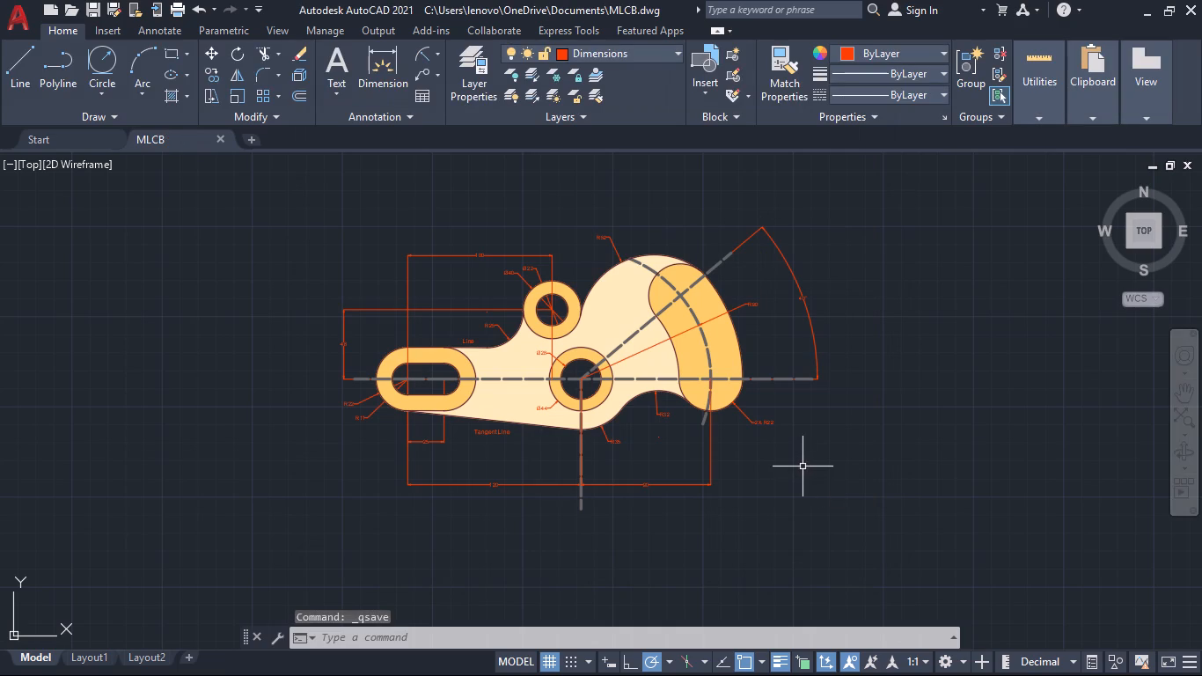
# Inspect the finished lever plate up close and as a whole, checking the slot, circular bosses, tangent line and their dimensions.
pyautogui.moveTo(929, 455); pyautogui.dragTo(923, 423, button='middle')
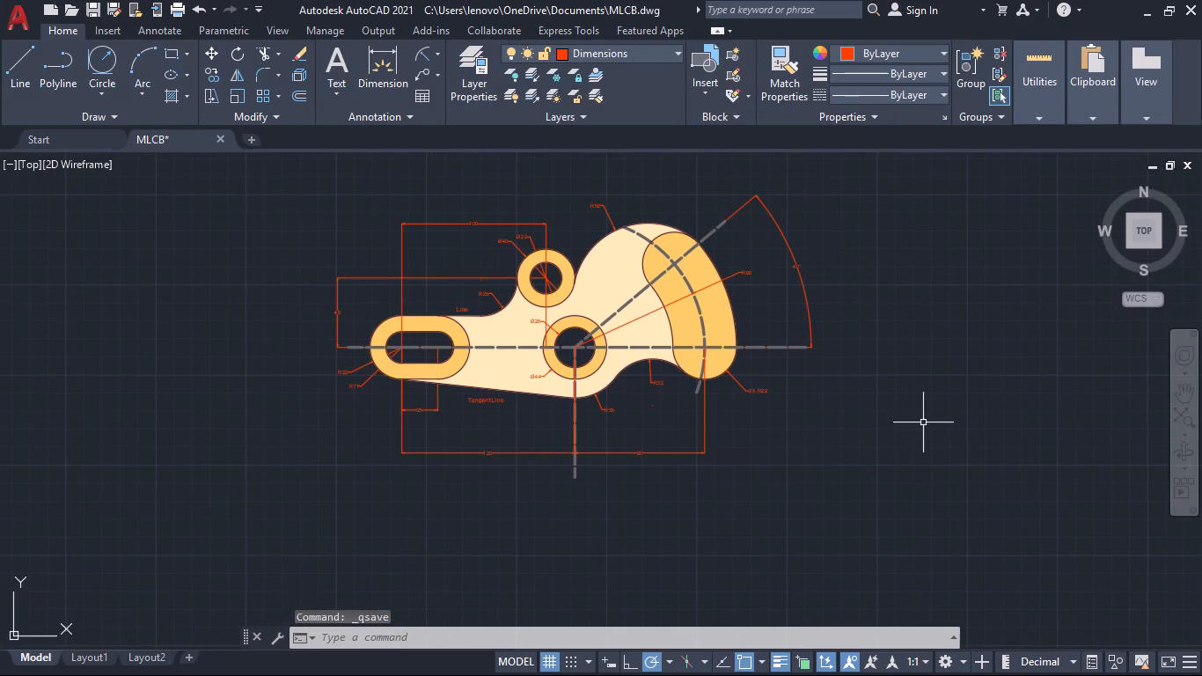
pyautogui.scroll(-2, 923, 422)
pyautogui.moveTo(923, 470); pyautogui.dragTo(859, 499, button='middle')
pyautogui.scroll(2, 854, 496)
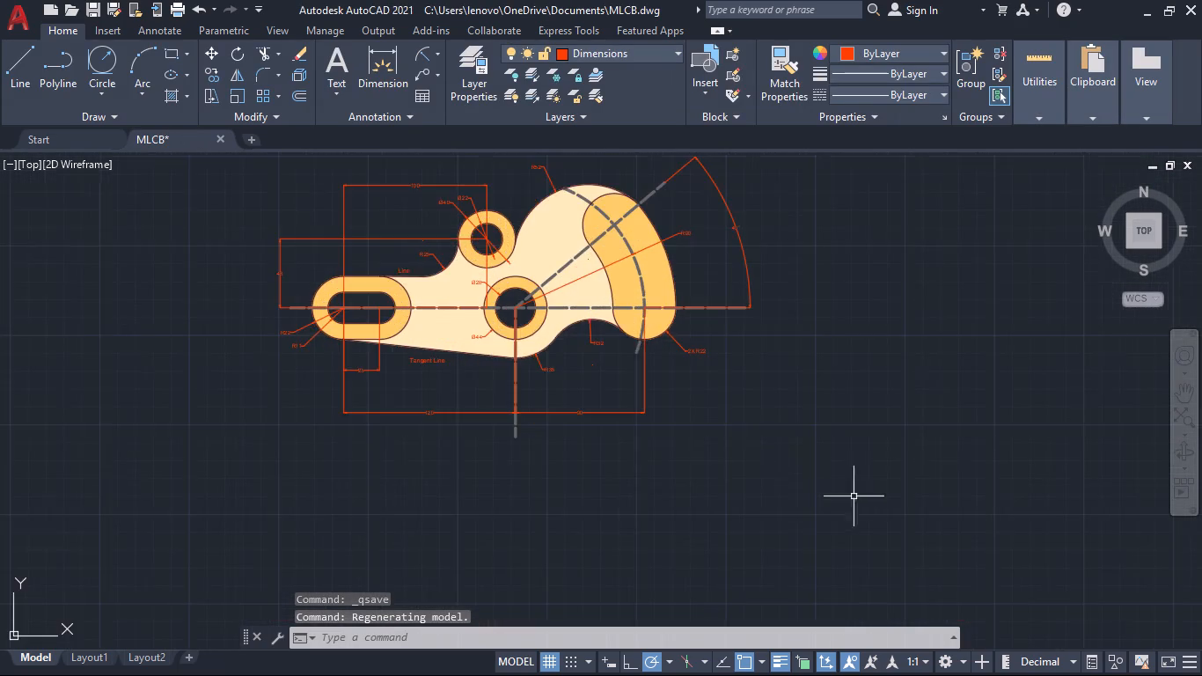
pyautogui.scroll(1, 760, 436)
pyautogui.moveTo(759, 436); pyautogui.dragTo(1074, 511, button='middle')
pyautogui.scroll(1, 629, 347)
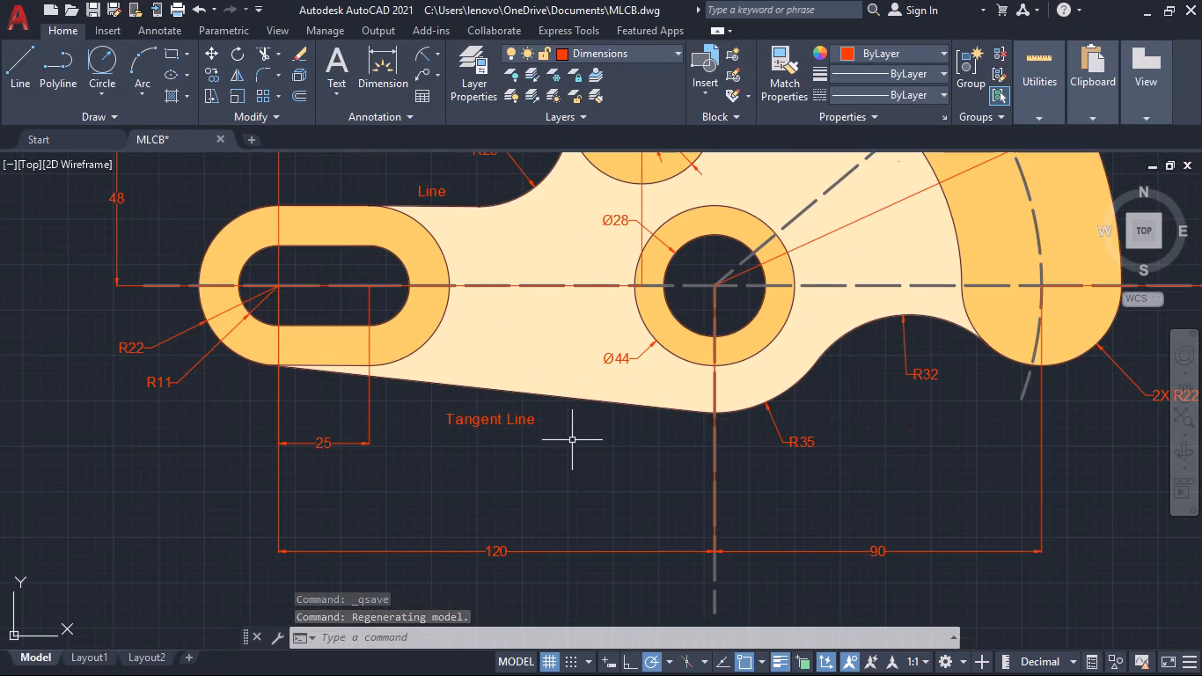
pyautogui.moveTo(590, 447); pyautogui.dragTo(622, 533, button='middle')
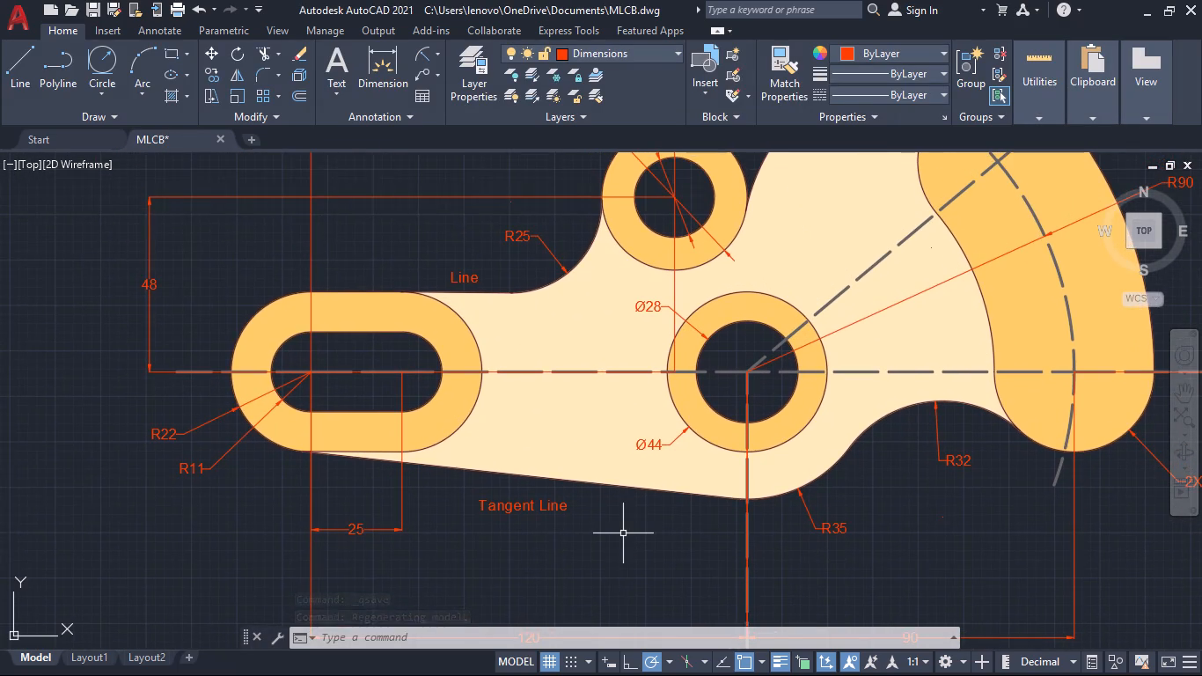
pyautogui.scroll(-1, 623, 533)
pyautogui.scroll(1, 623, 533)
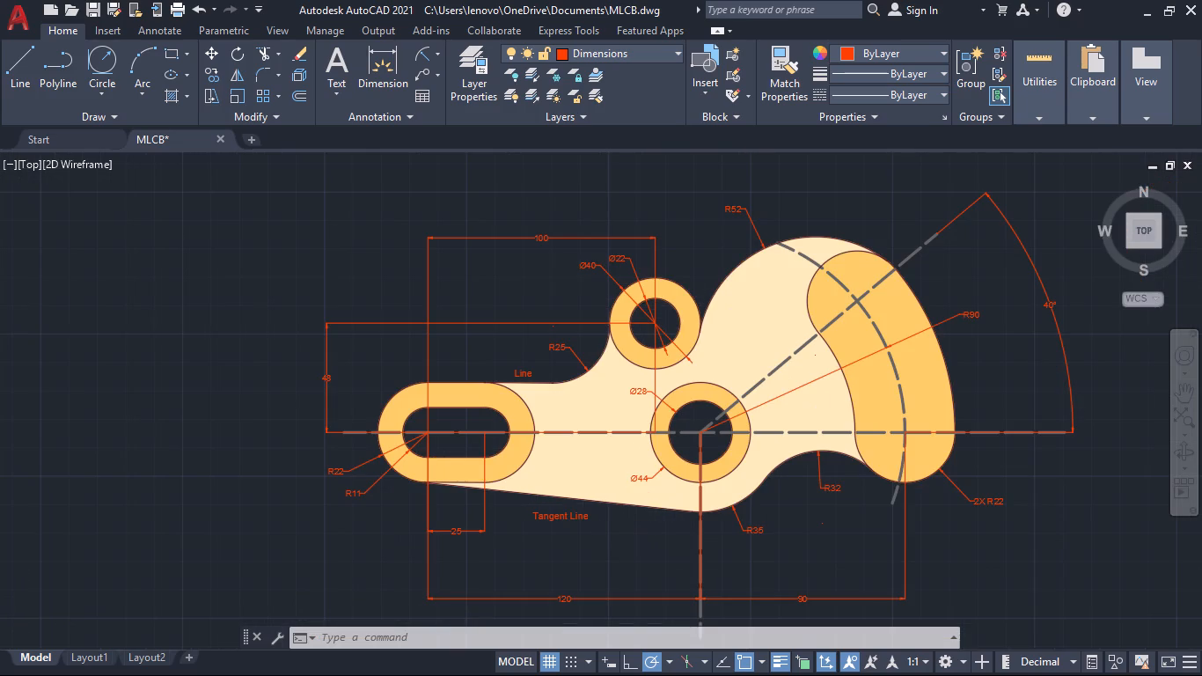
pyautogui.scroll(-2, 623, 533)
pyautogui.moveTo(623, 539); pyautogui.dragTo(535, 538, button='middle')
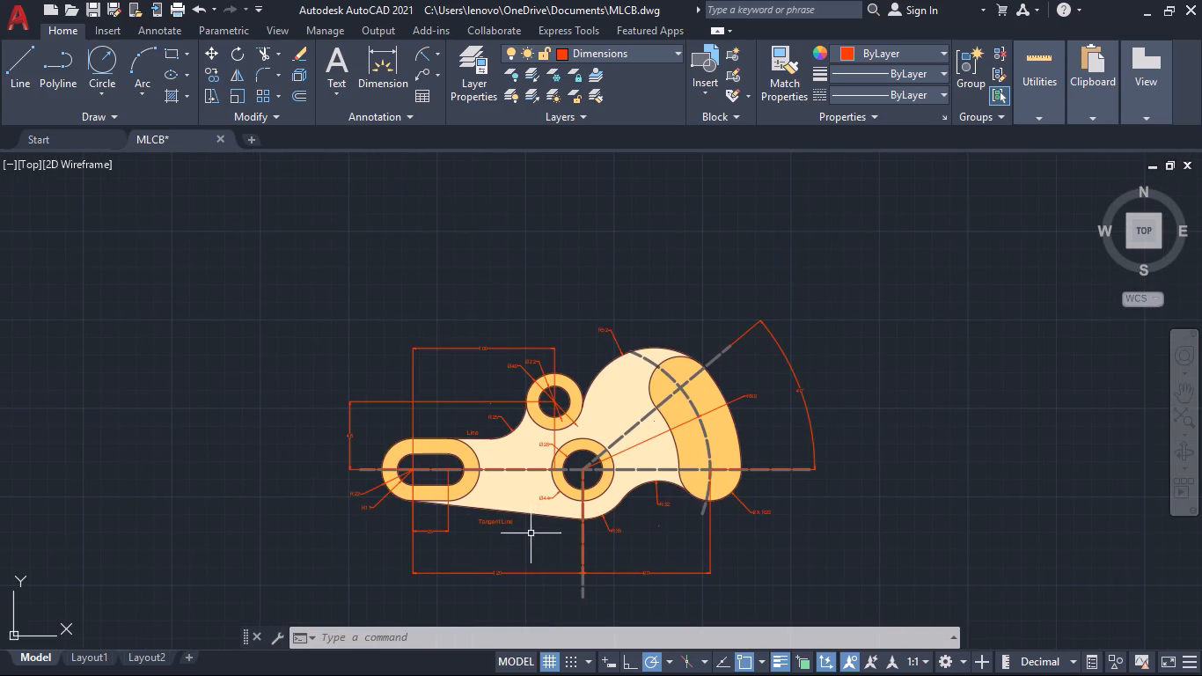
pyautogui.scroll(3, 550, 422)
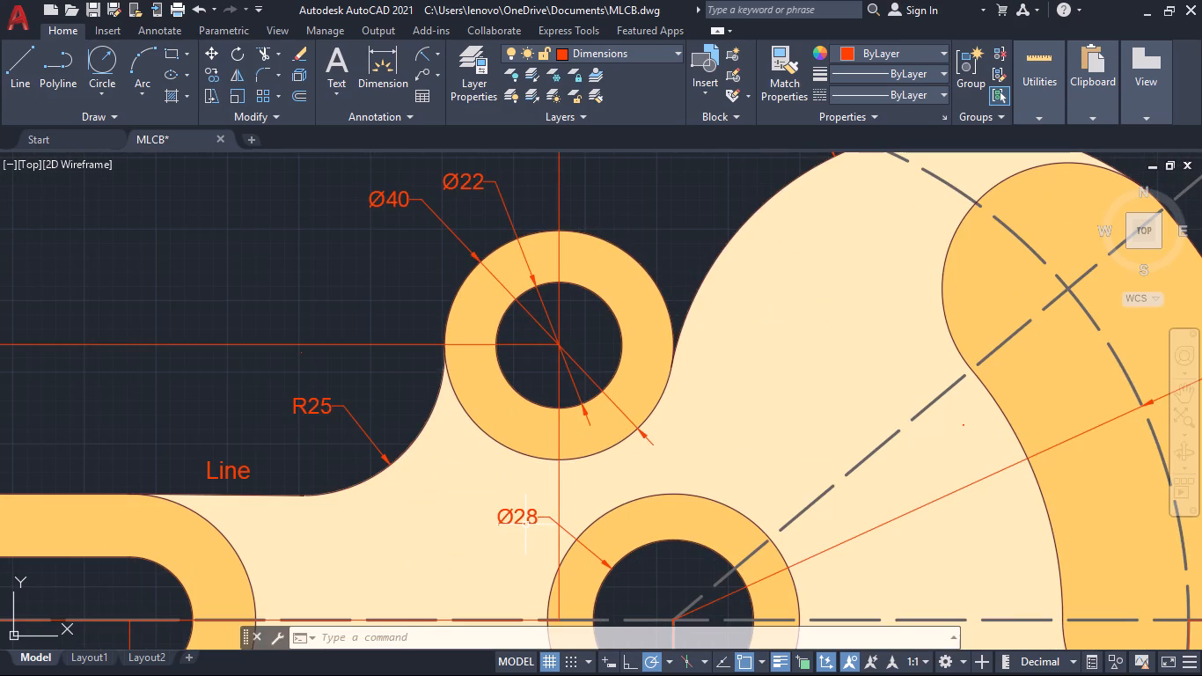
pyautogui.moveTo(483, 549); pyautogui.dragTo(480, 334, button='middle')
pyautogui.scroll(-2, 483, 403)
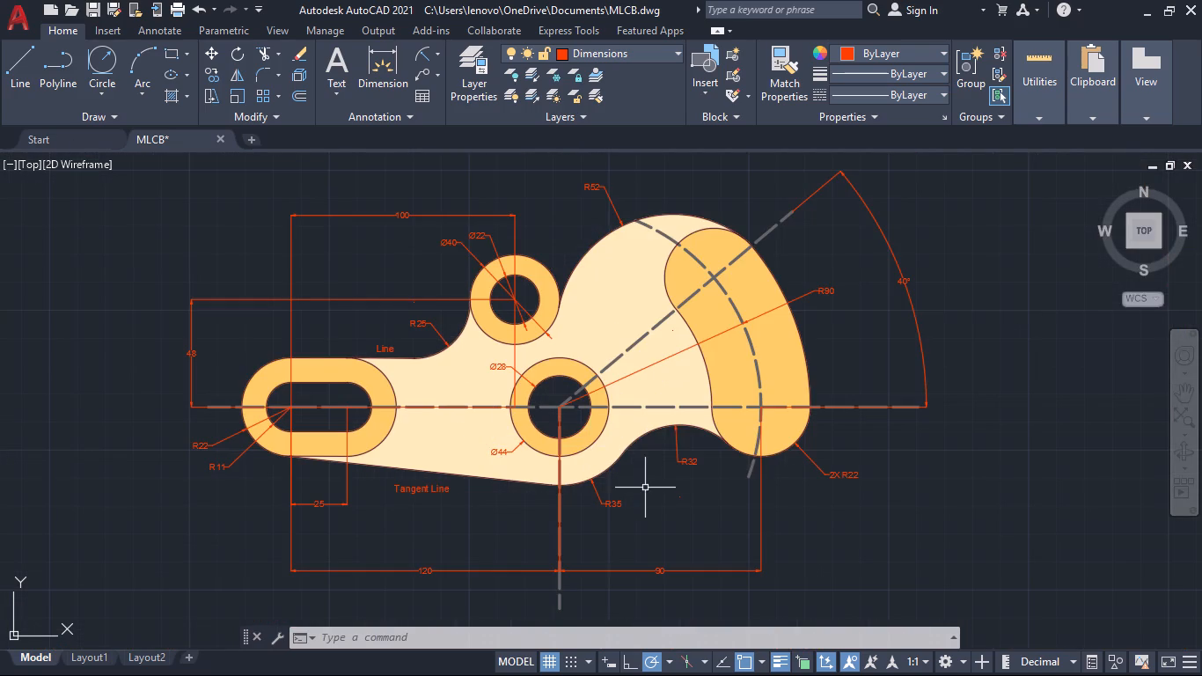
pyautogui.scroll(-1, 656, 503)
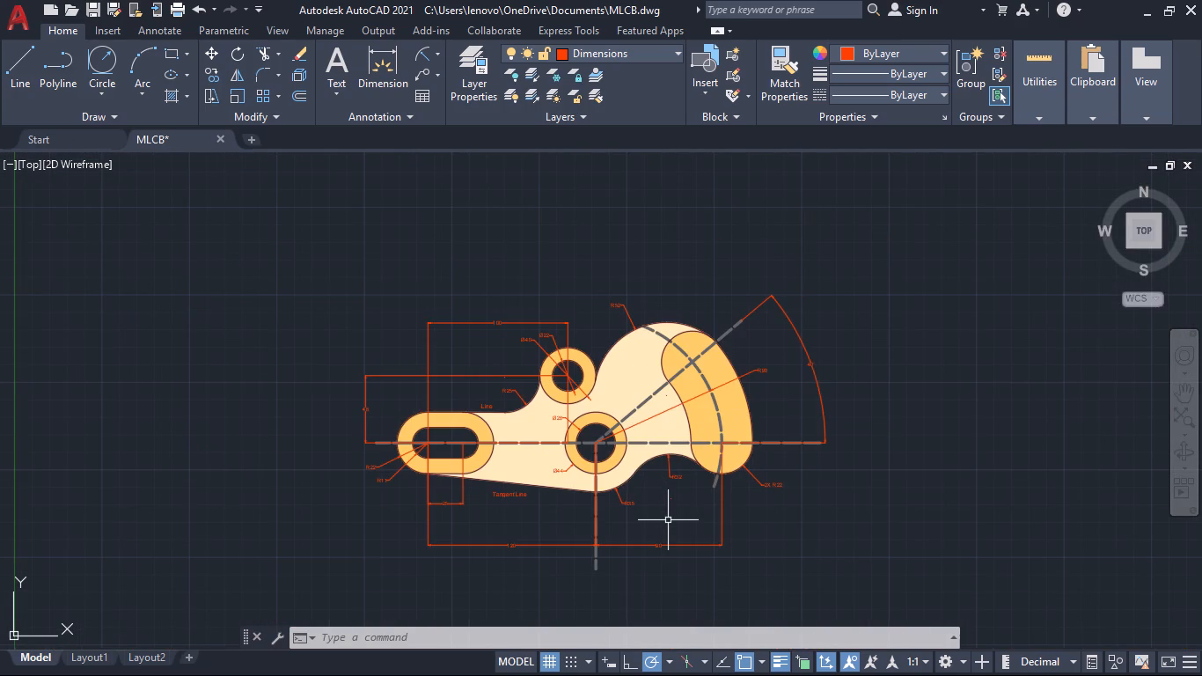
pyautogui.moveTo(676, 525); pyautogui.dragTo(733, 583, button='middle')
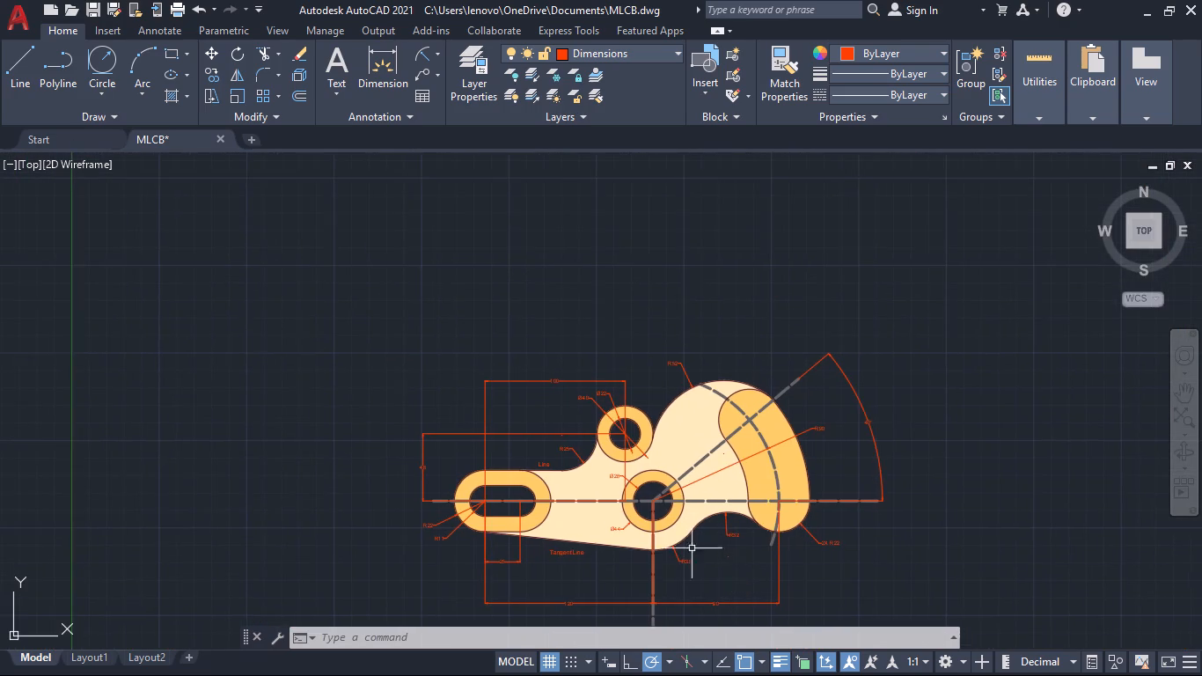
pyautogui.scroll(4, 627, 469)
pyautogui.scroll(-1, 577, 471)
pyautogui.moveTo(615, 525); pyautogui.dragTo(524, 392, button='middle')
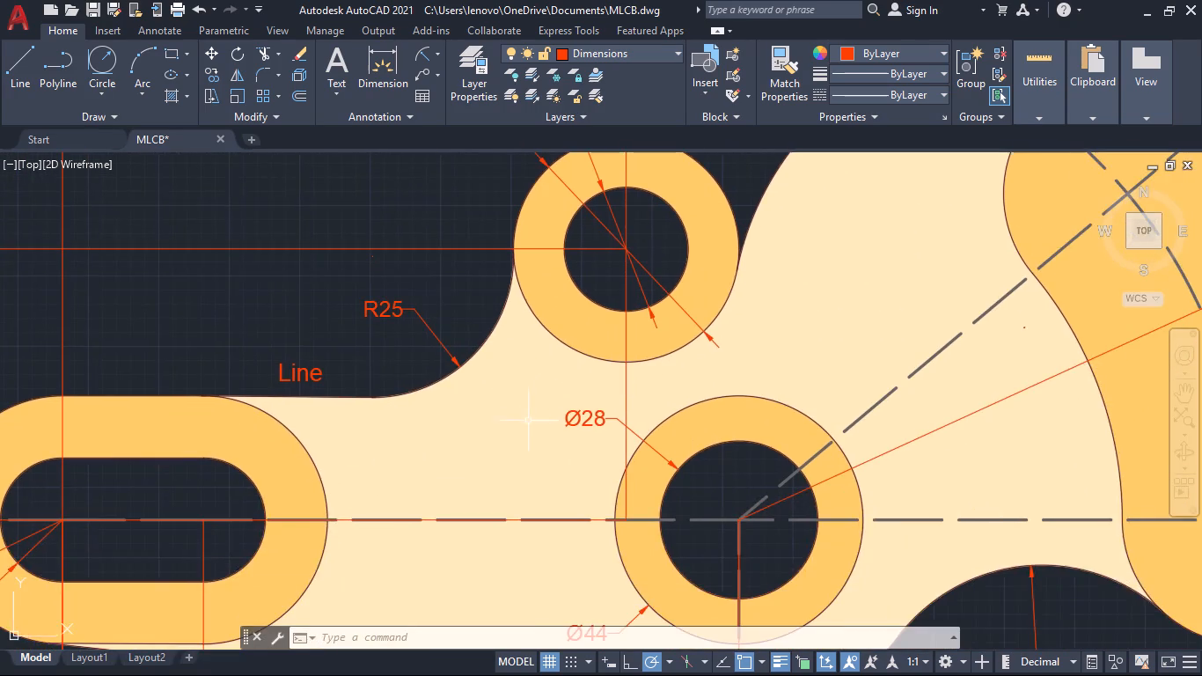
pyautogui.scroll(-2, 528, 422)
pyautogui.scroll(3, 370, 481)
pyautogui.scroll(-4, 371, 479)
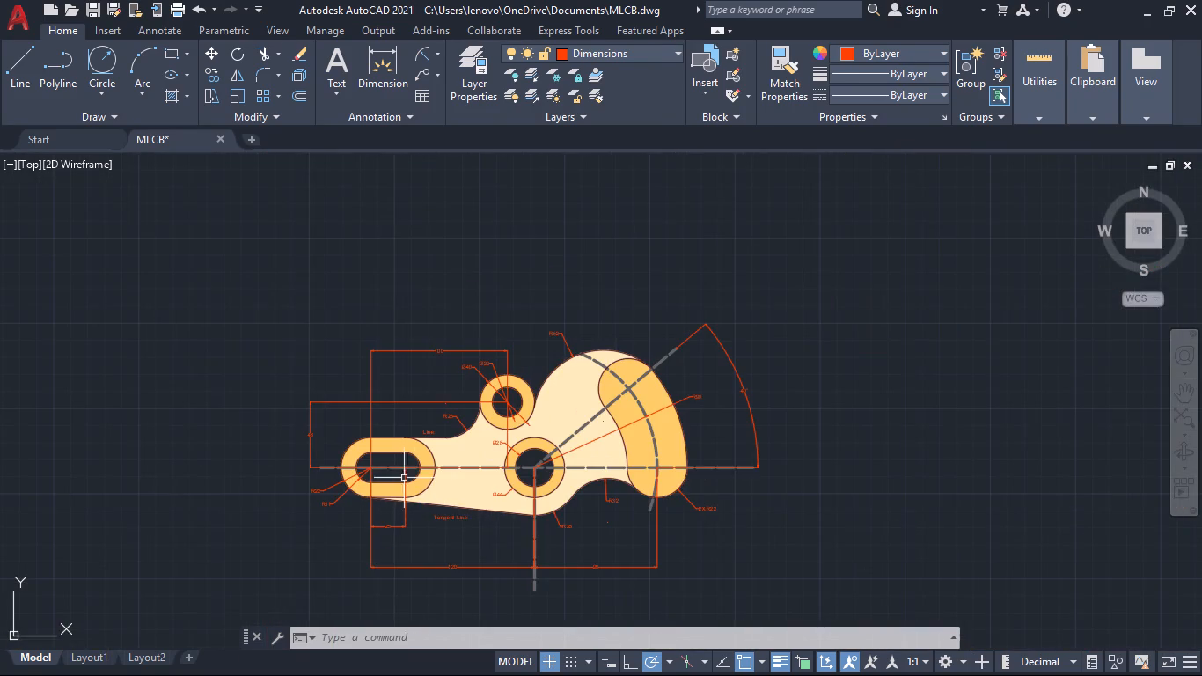
pyautogui.scroll(3, 375, 537)
pyautogui.scroll(-2, 411, 536)
pyautogui.moveTo(612, 537); pyautogui.dragTo(463, 518, button='middle')
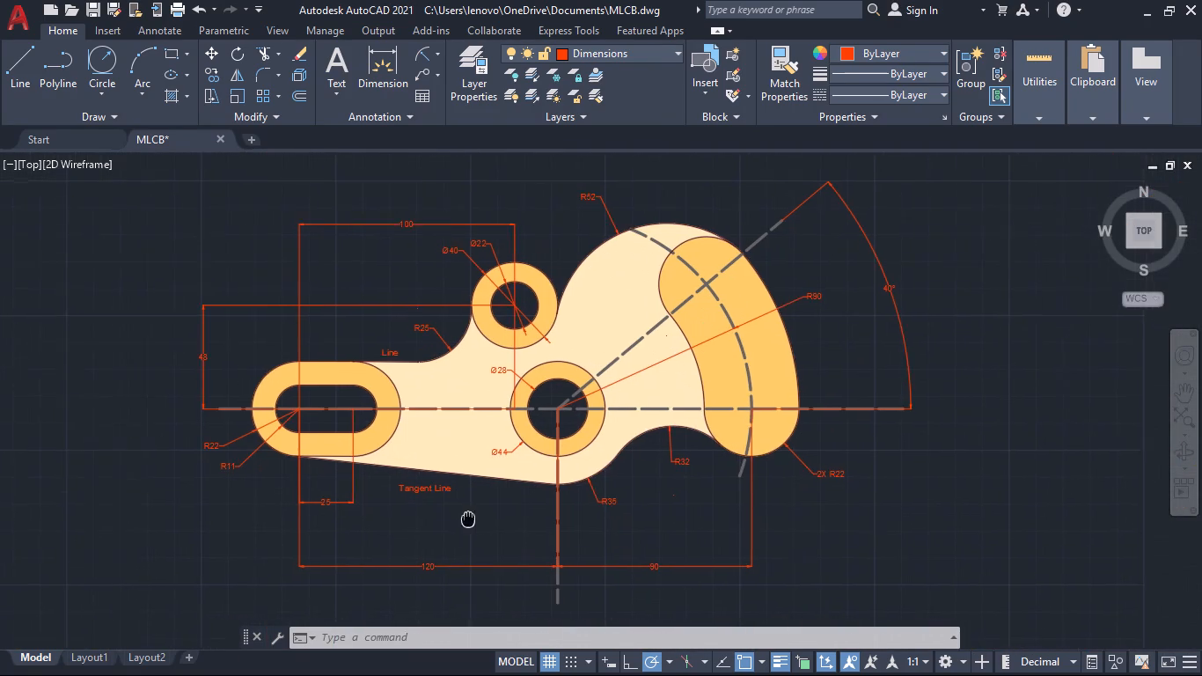
pyautogui.moveTo(463, 518); pyautogui.dragTo(460, 517, button='middle')
pyautogui.moveTo(1045, 544); pyautogui.dragTo(898, 523, button='middle')
pyautogui.scroll(-1, 895, 419)
pyautogui.moveTo(905, 432); pyautogui.dragTo(934, 488, button='middle')
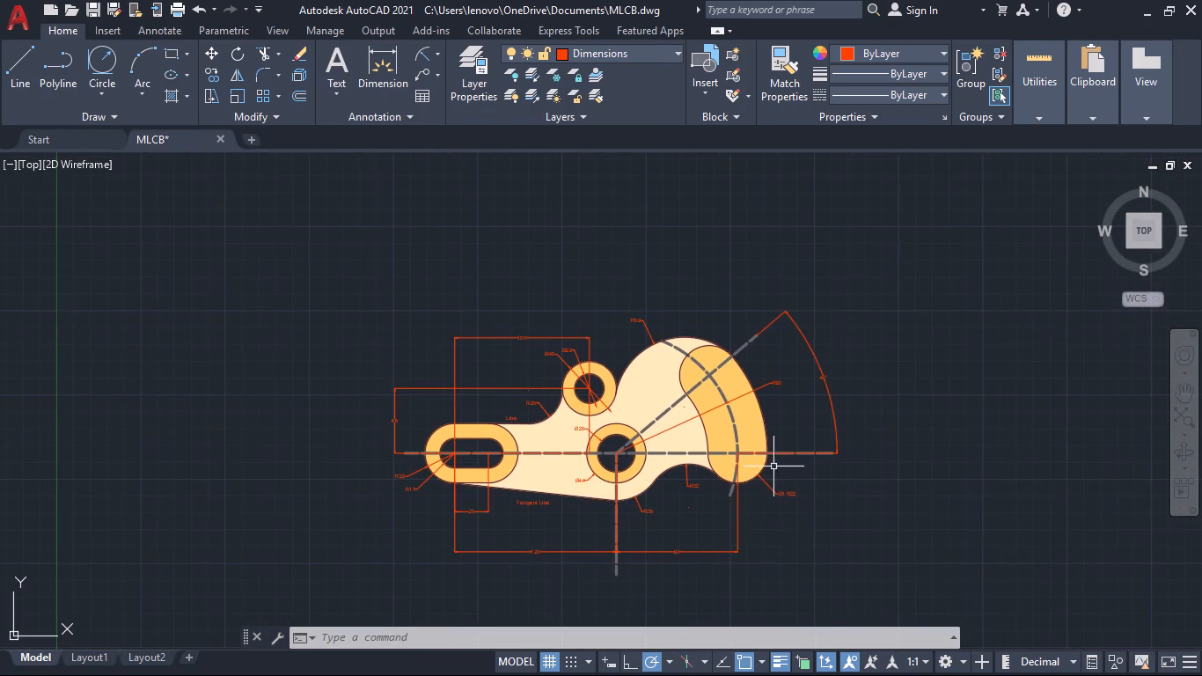
# Examine the curved arm with its centre lines and its radius and angle dimensions, then the complete plate.
pyautogui.scroll(3, 756, 465)
pyautogui.moveTo(843, 468); pyautogui.dragTo(935, 603, button='middle')
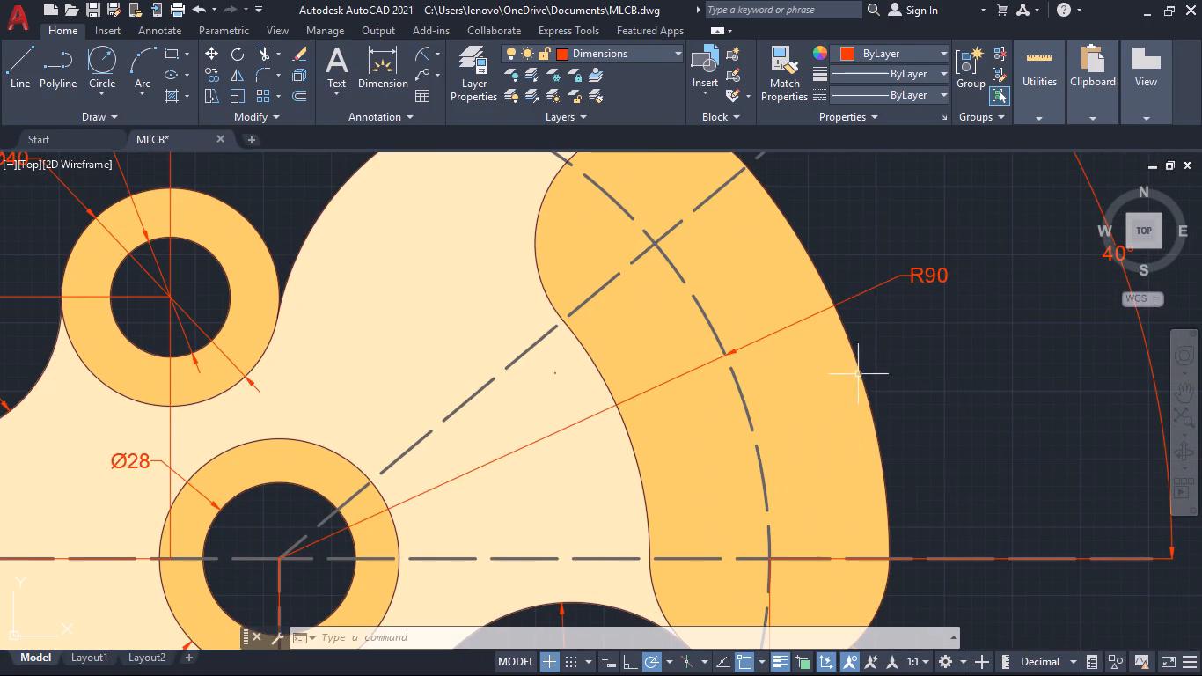
pyautogui.moveTo(965, 545); pyautogui.dragTo(961, 535, button='middle')
pyautogui.moveTo(961, 535); pyautogui.dragTo(992, 604, button='middle')
pyautogui.scroll(-1, 904, 393)
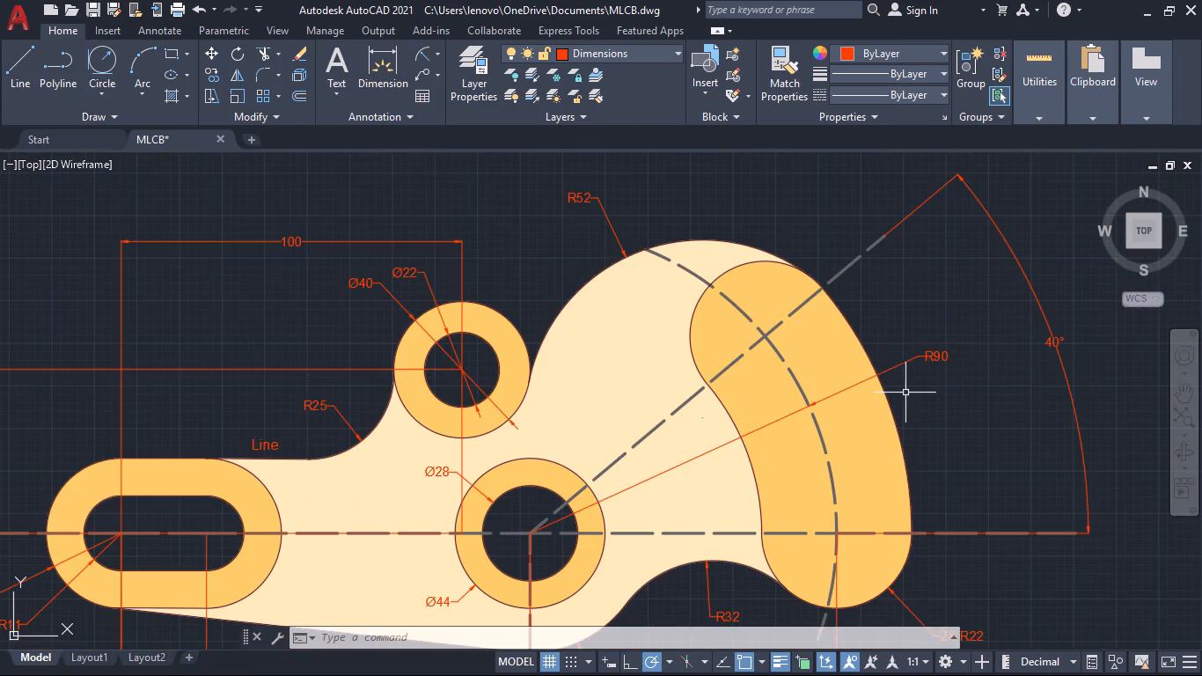
pyautogui.moveTo(908, 393); pyautogui.dragTo(993, 529, button='middle')
pyautogui.scroll(2, 754, 415)
pyautogui.scroll(-2, 754, 415)
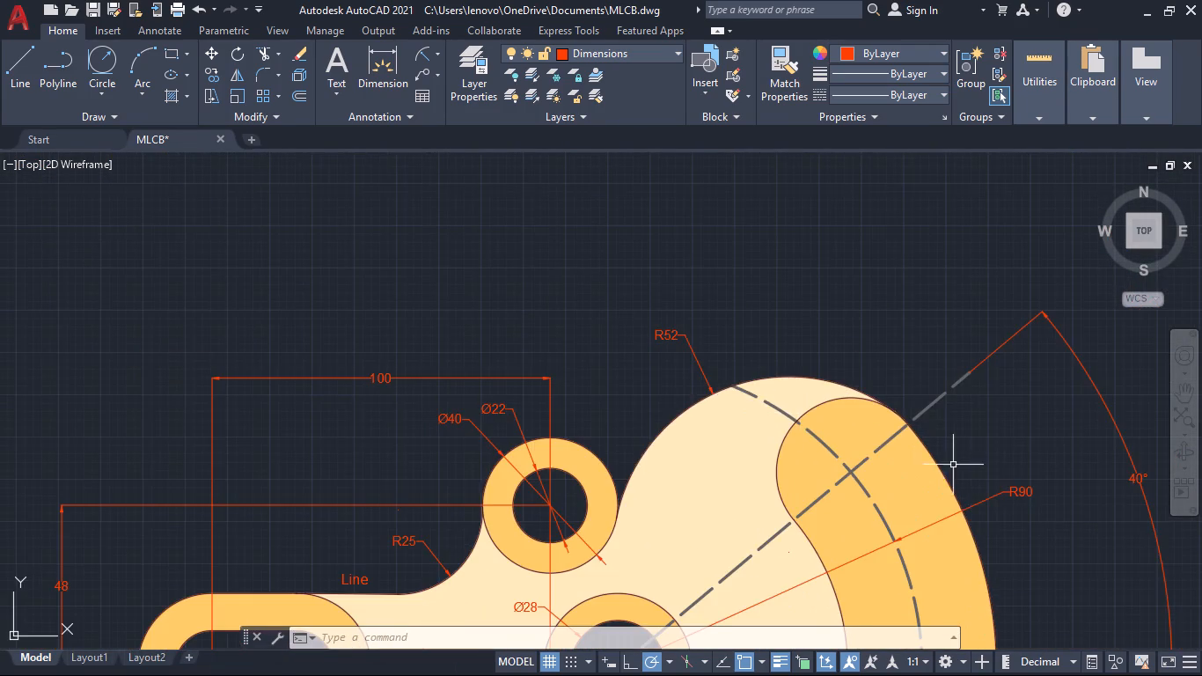
pyautogui.moveTo(1007, 470); pyautogui.dragTo(951, 356, button='middle')
pyautogui.scroll(-1, 1007, 470)
pyautogui.moveTo(1037, 537); pyautogui.dragTo(956, 493, button='middle')
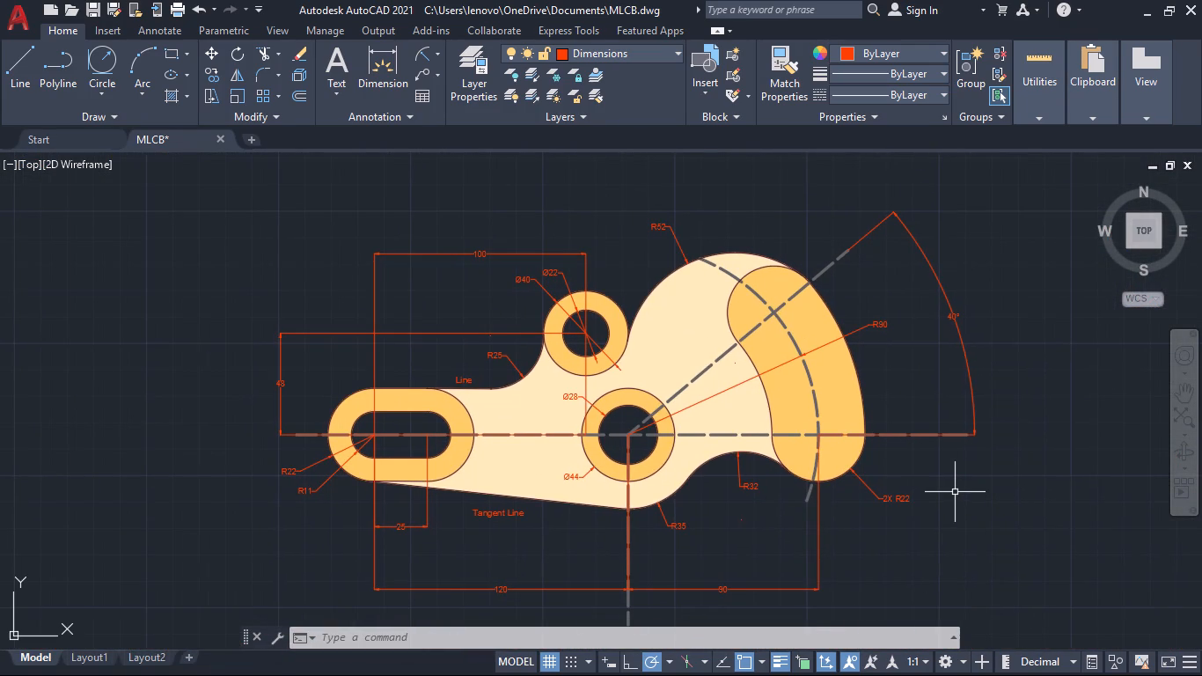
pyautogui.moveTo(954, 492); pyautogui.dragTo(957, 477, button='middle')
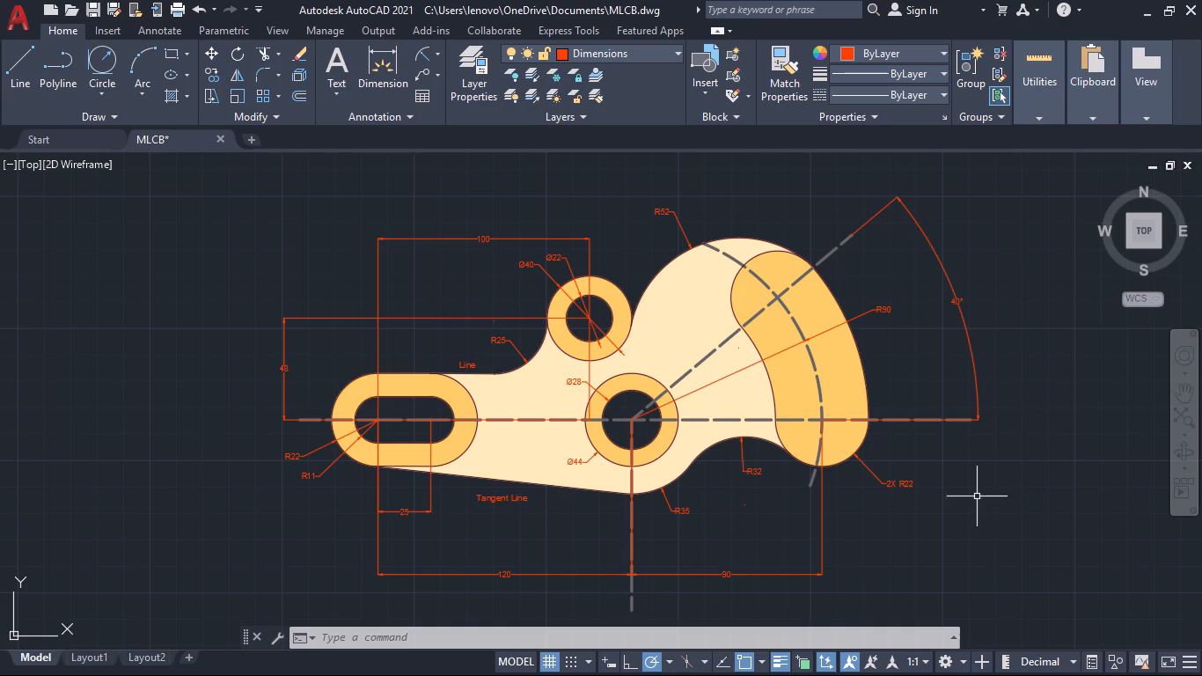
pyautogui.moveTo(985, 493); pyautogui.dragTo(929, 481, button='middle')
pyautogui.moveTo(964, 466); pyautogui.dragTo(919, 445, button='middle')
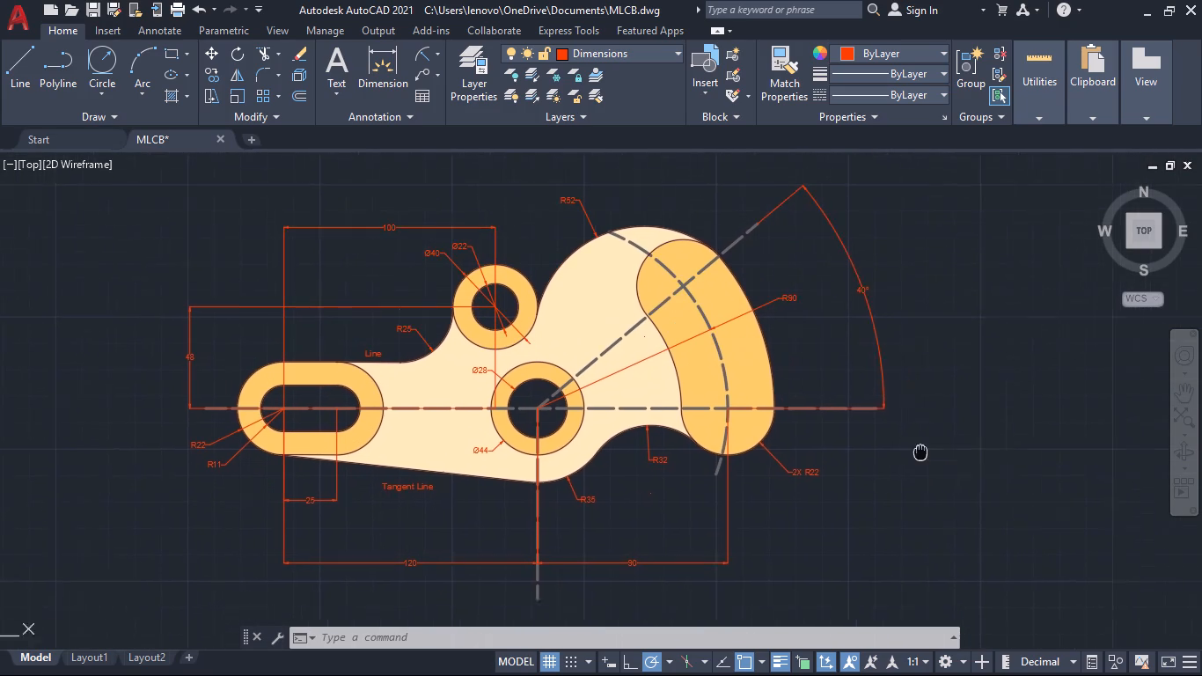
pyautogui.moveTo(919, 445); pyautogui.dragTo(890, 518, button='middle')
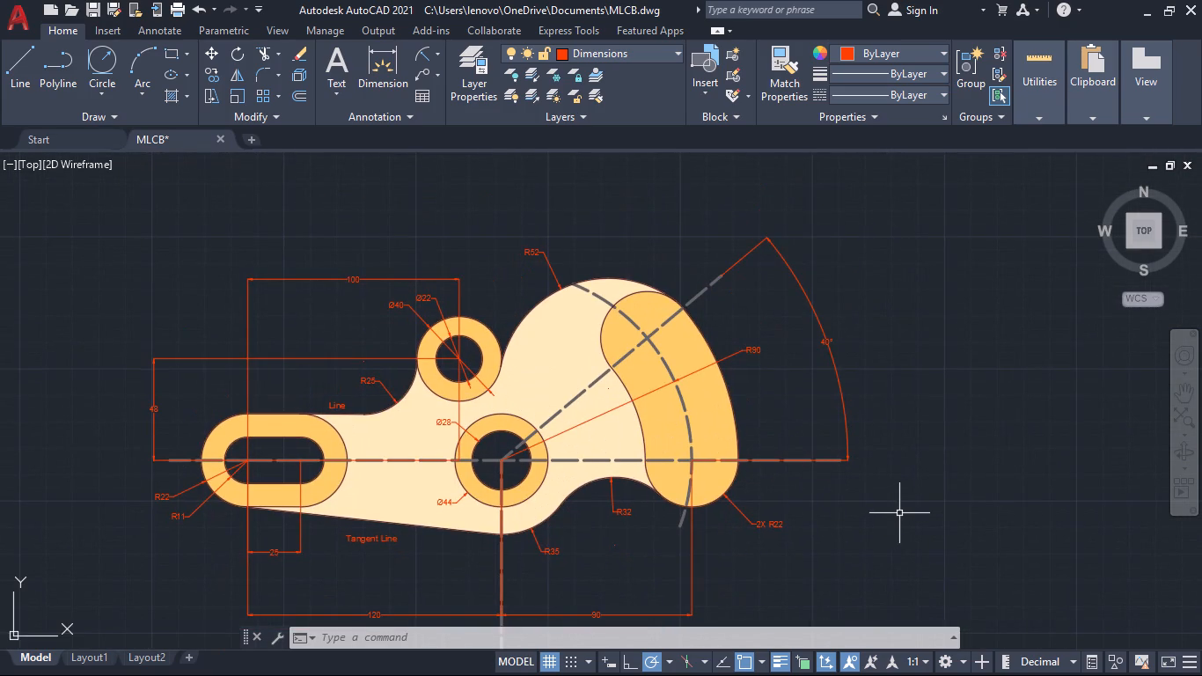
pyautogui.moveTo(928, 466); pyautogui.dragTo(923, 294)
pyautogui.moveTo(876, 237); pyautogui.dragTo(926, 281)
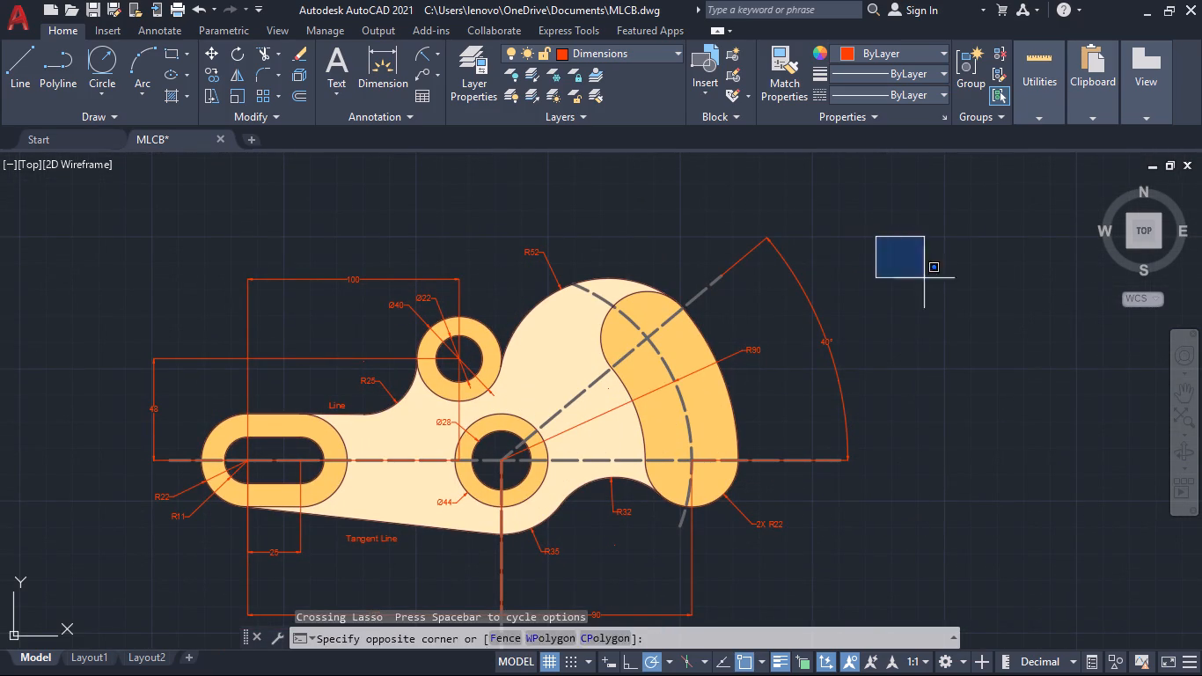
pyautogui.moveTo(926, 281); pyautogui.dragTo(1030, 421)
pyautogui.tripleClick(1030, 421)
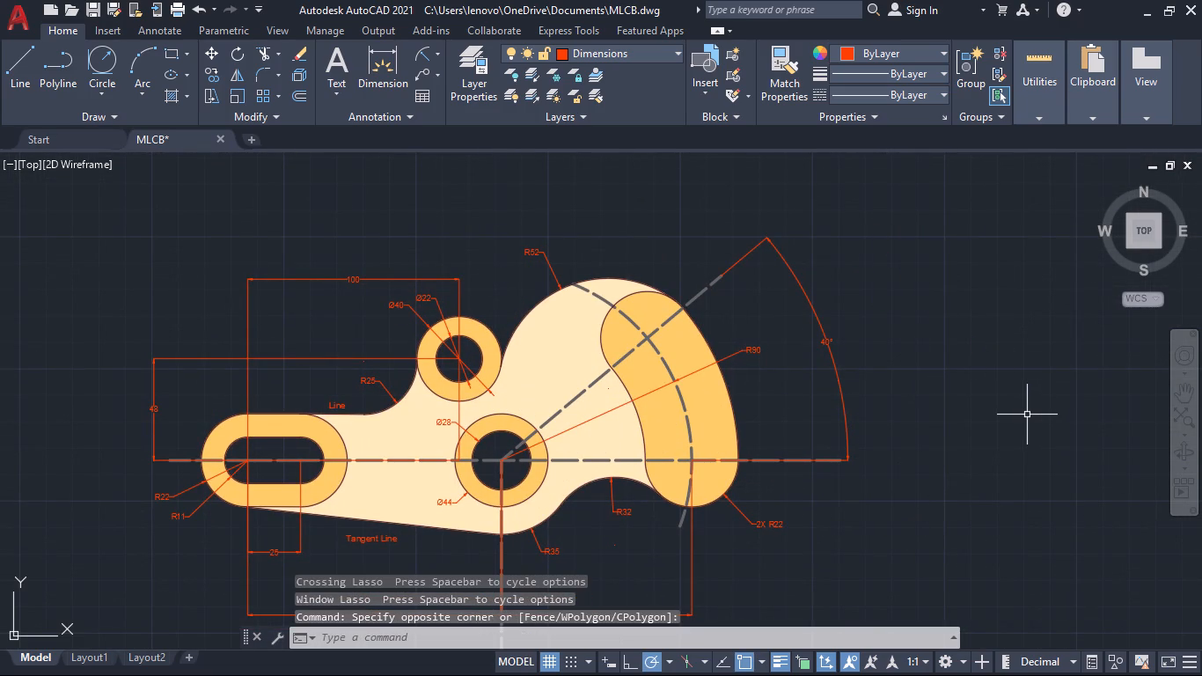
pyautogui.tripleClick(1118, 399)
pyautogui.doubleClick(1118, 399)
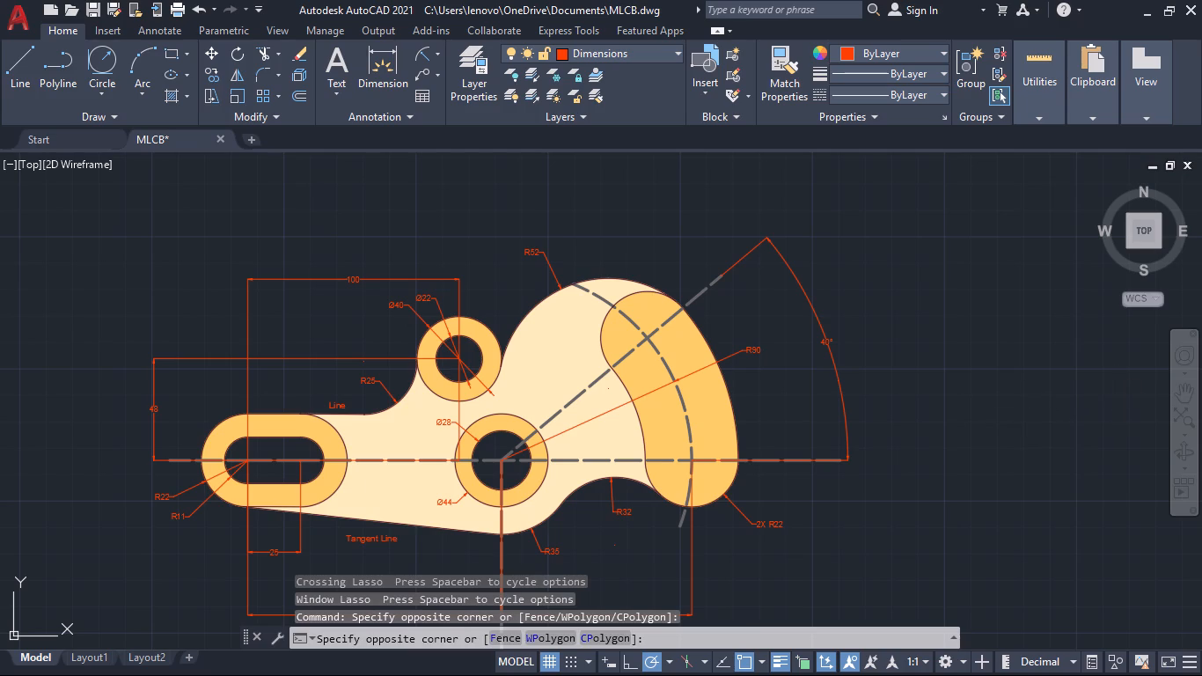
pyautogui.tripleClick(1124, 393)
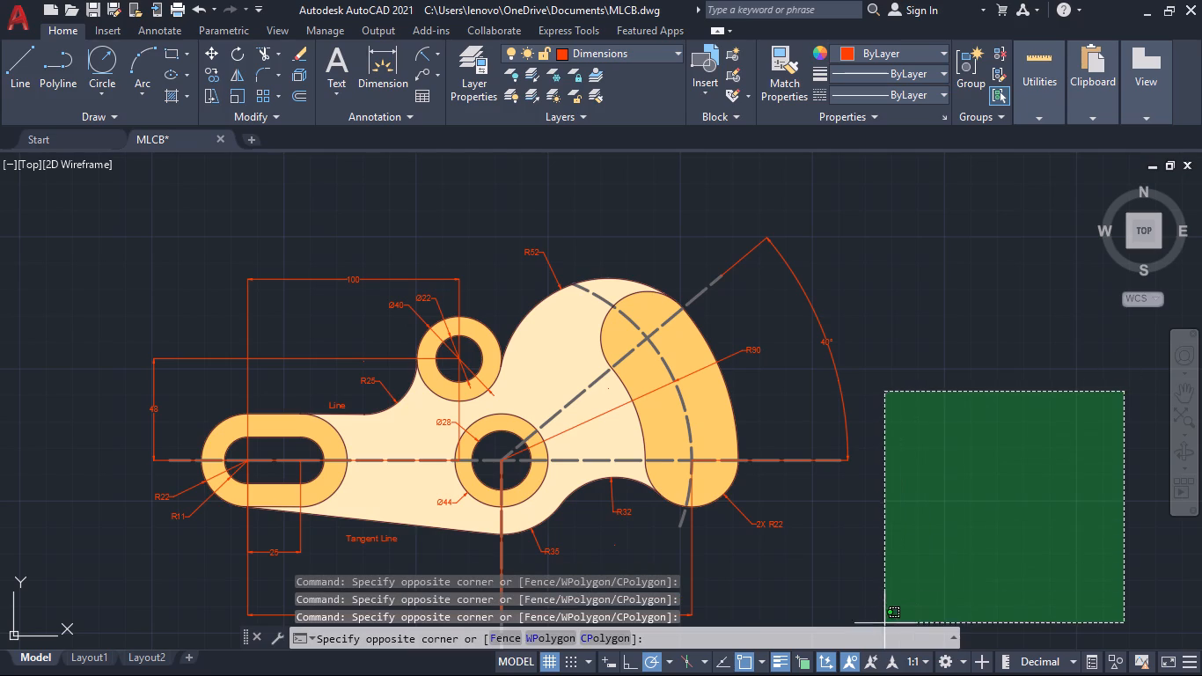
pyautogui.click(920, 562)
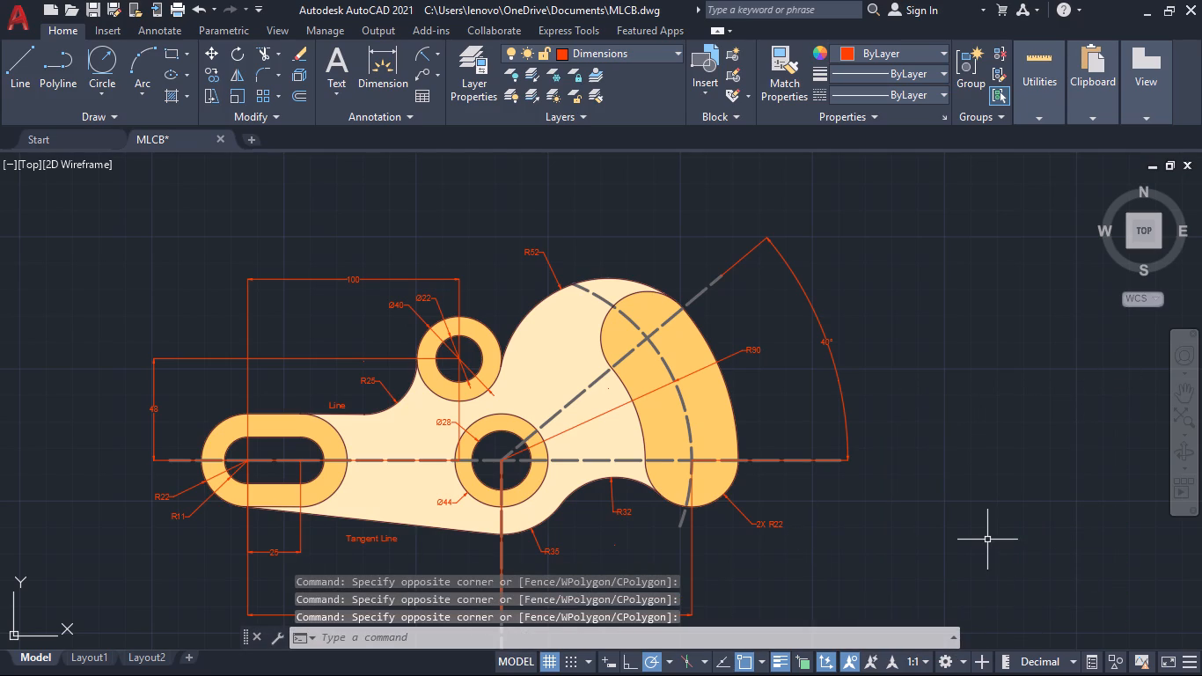
# Switch from the drawing to the Fuji application.
pyautogui.hotkey('alt', 'Tab')
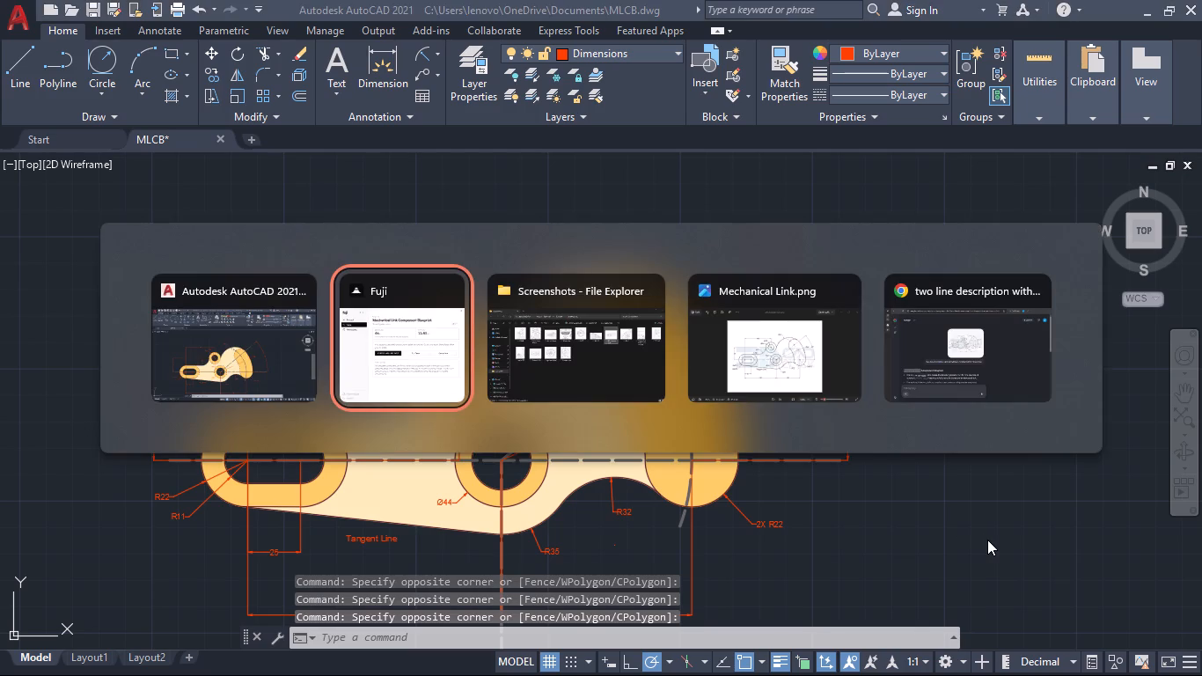